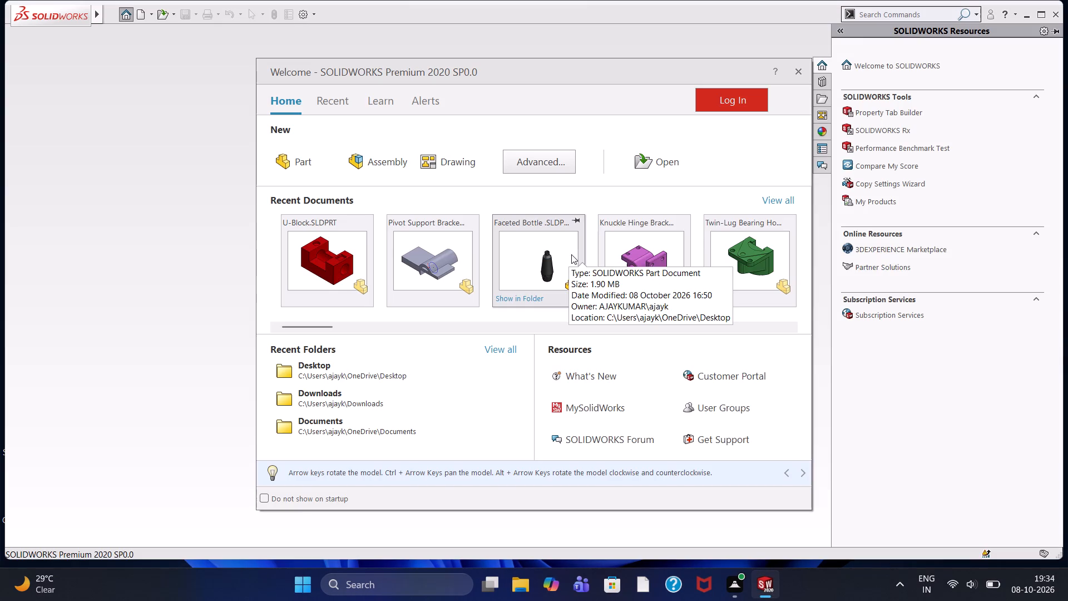
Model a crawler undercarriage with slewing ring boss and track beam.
Create a new part document.
click(803, 77)
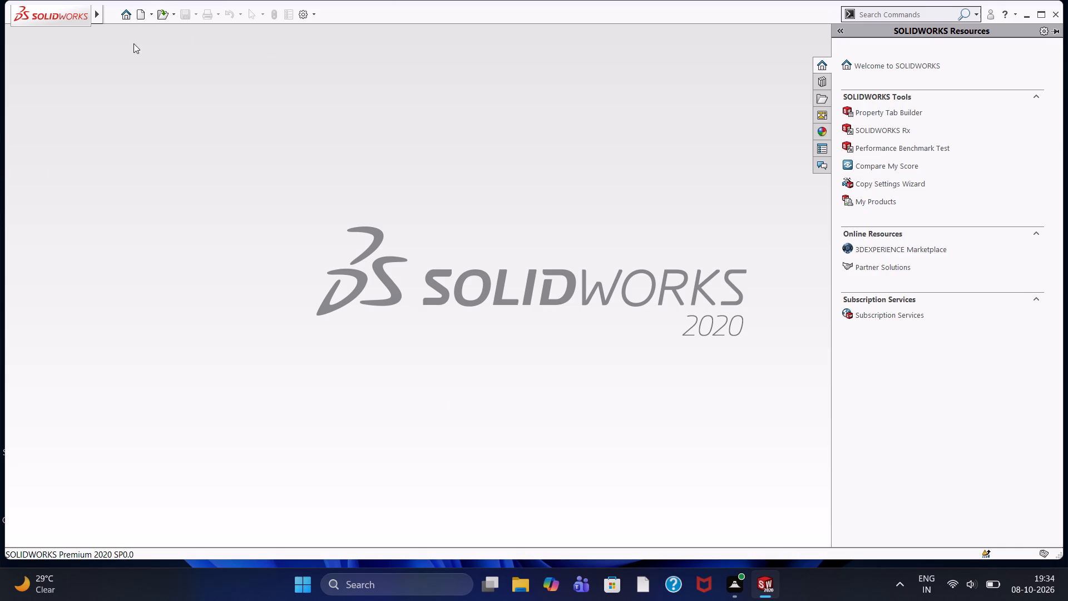
click(145, 7)
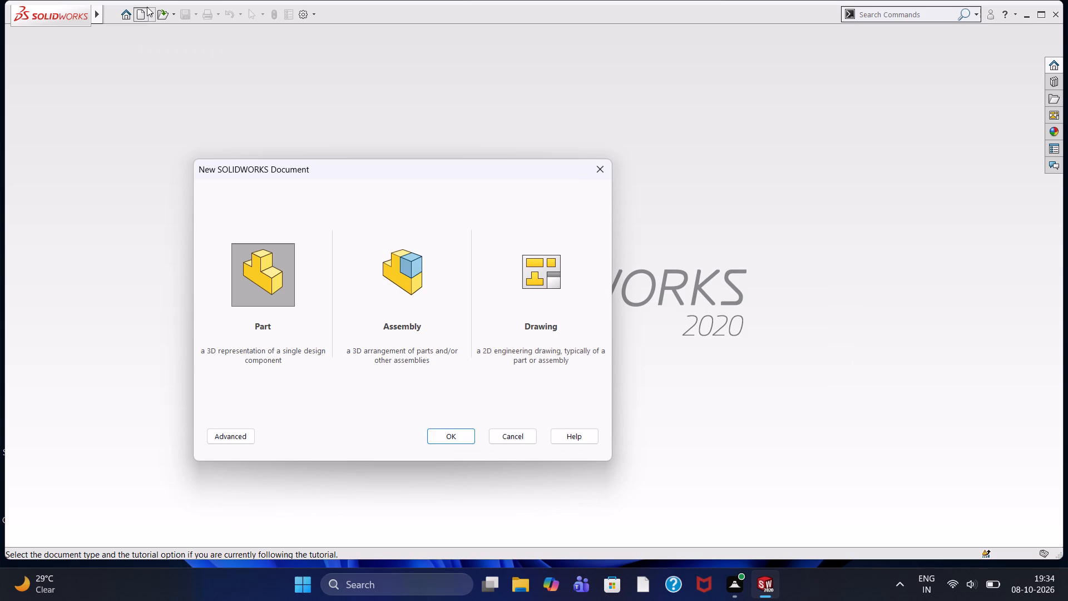
double_click(251, 292)
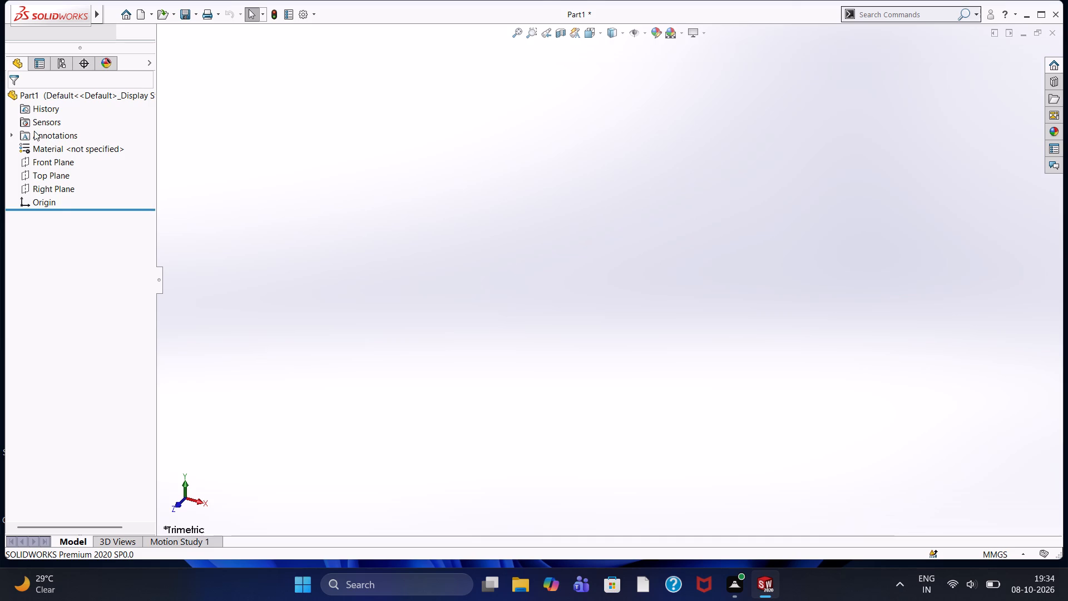
Start a sketch on the Top Plane.
click(53, 222)
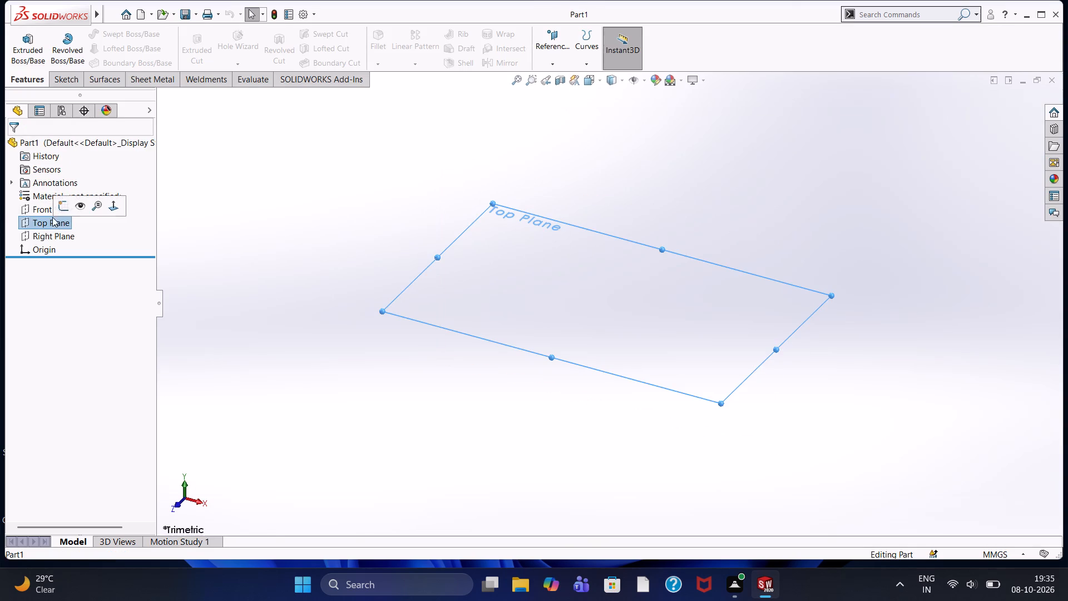
click(57, 208)
click(512, 283)
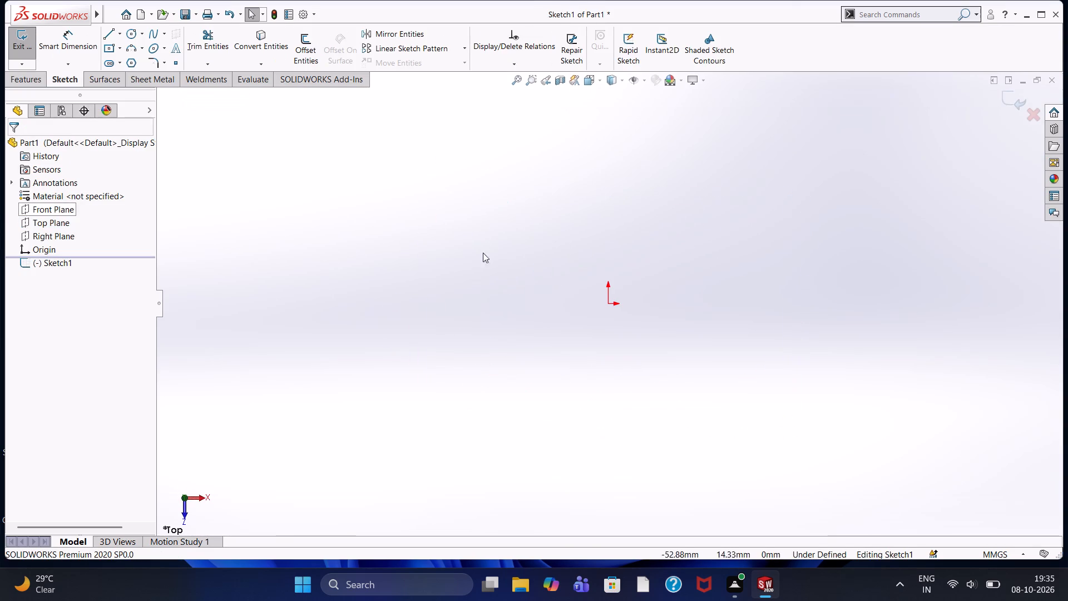
Sketch two construction lines meeting at the origin: a horizontal one about 84 mm long to its left and a vertical one about 73 mm upward.
click(109, 28)
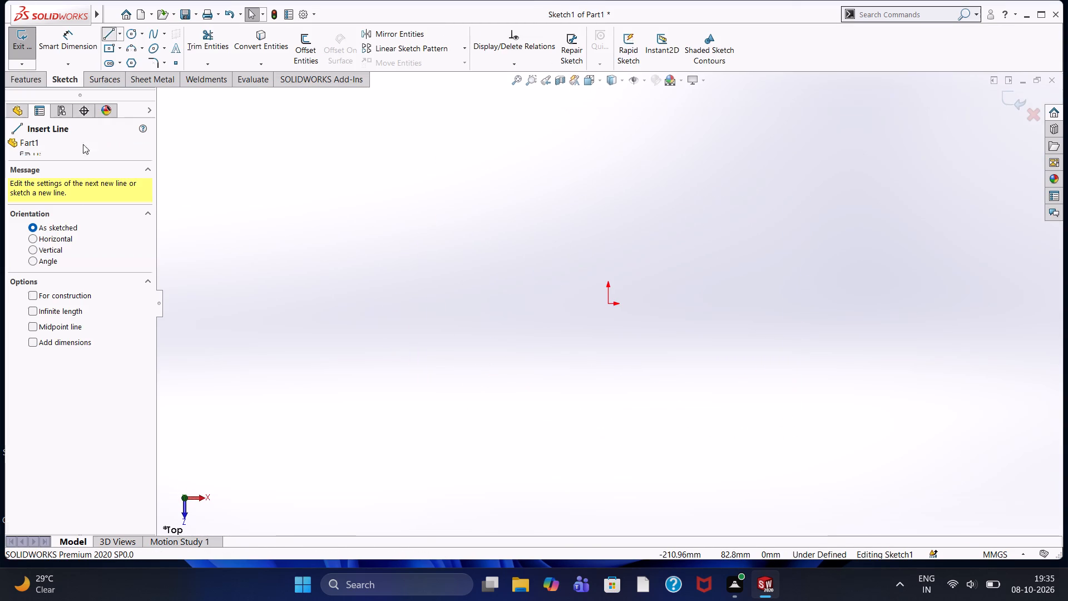
click(72, 296)
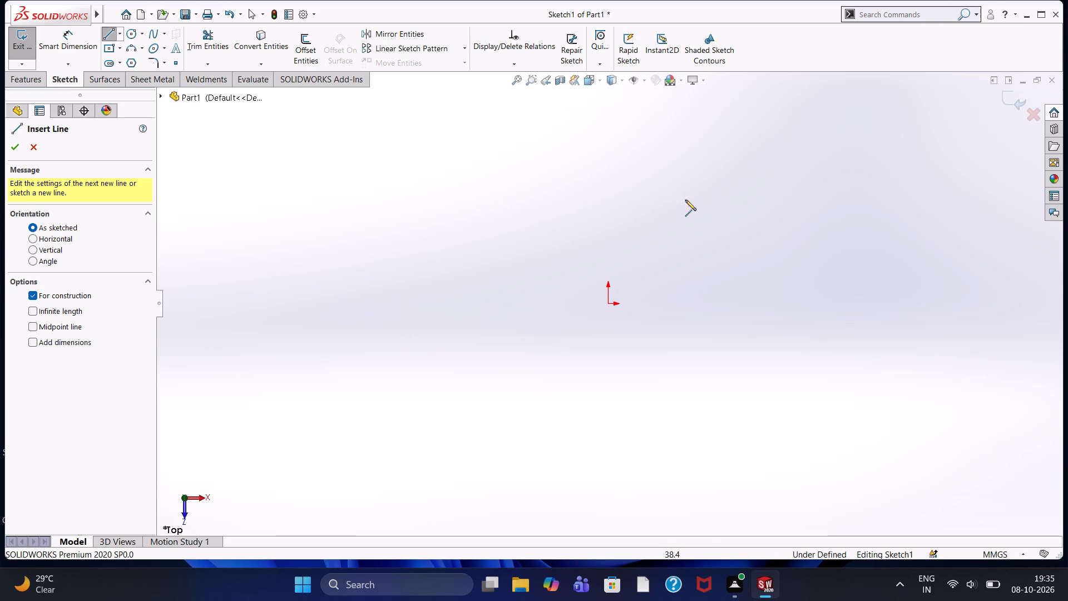
click(440, 303)
click(610, 306)
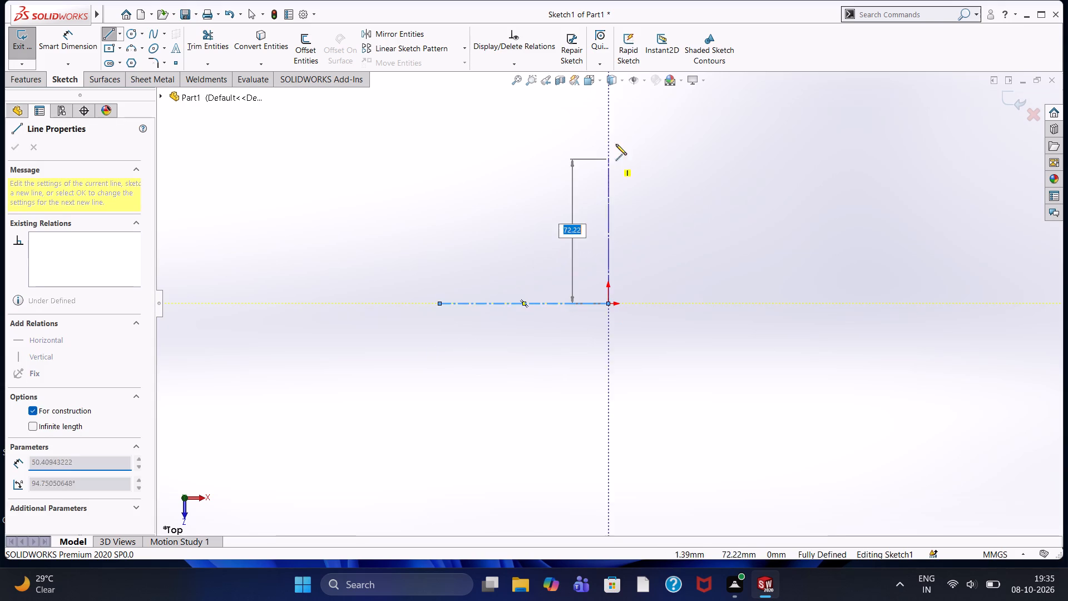
click(608, 157)
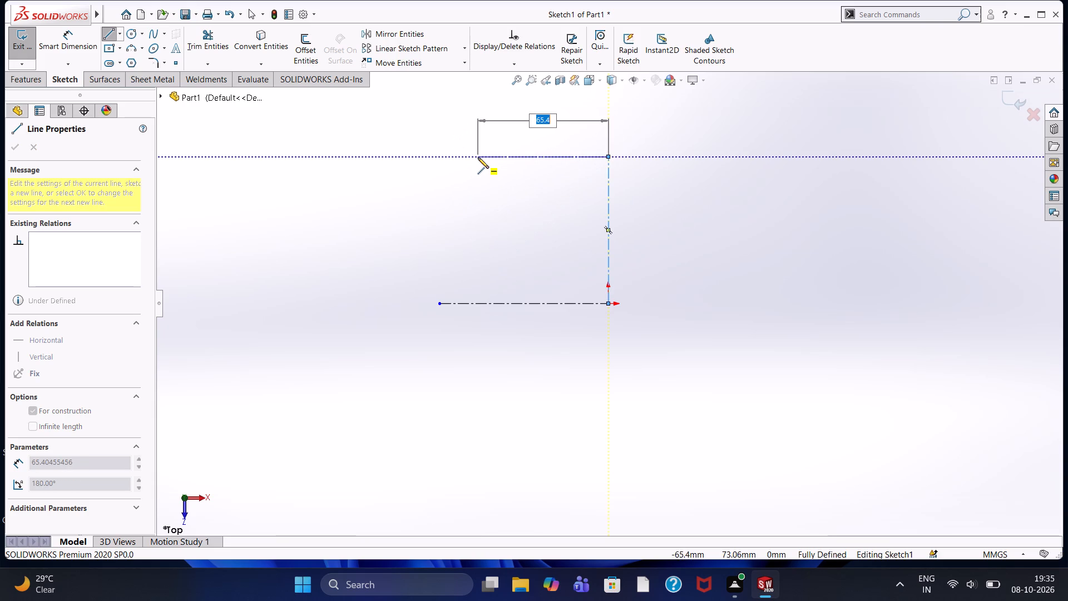
key(Escape)
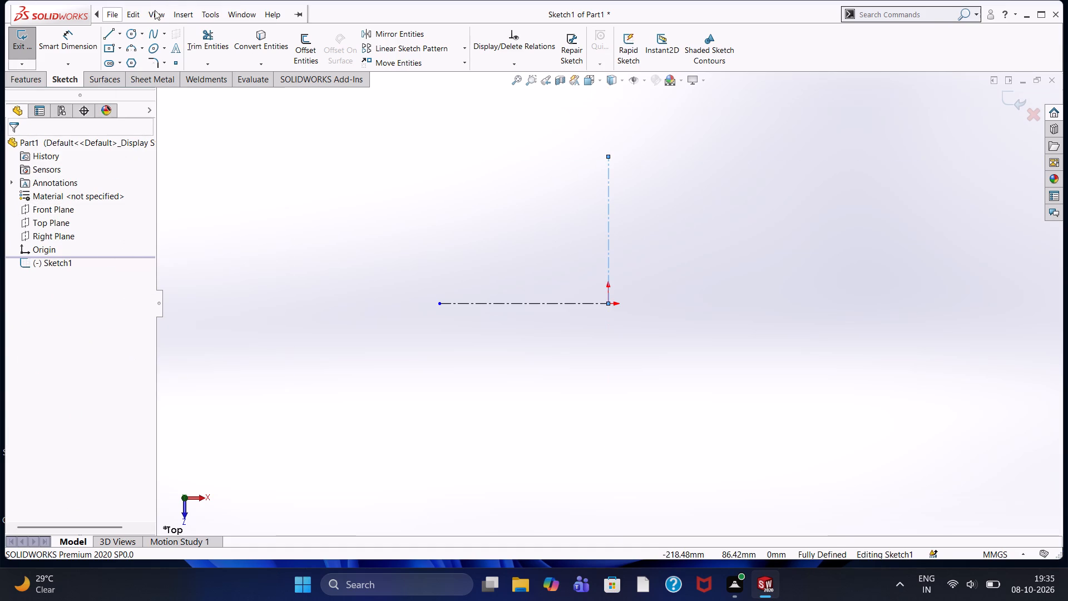
Sketch the upper half-profile: about 47 mm up from the origin, left, about 57 mm at 135°, down, parallel diagonal back, about 35 mm down.
click(110, 37)
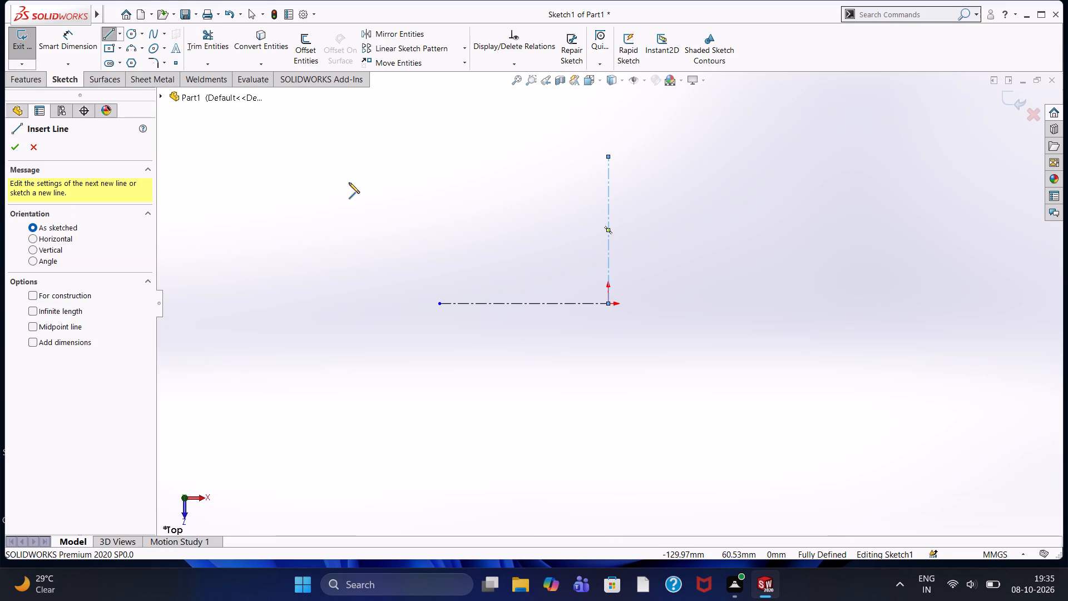
click(607, 302)
click(607, 209)
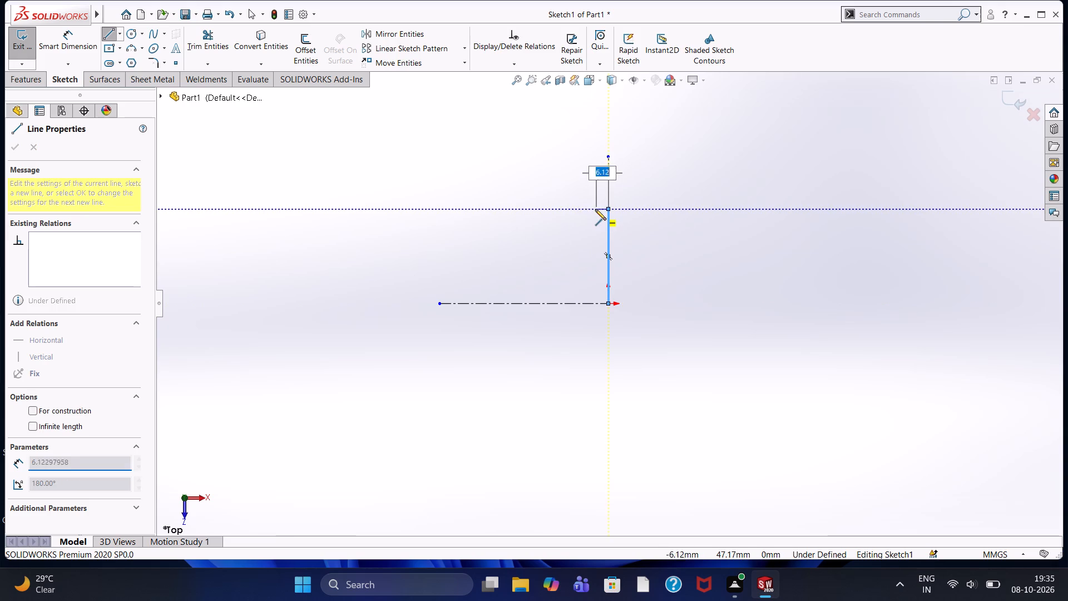
click(560, 211)
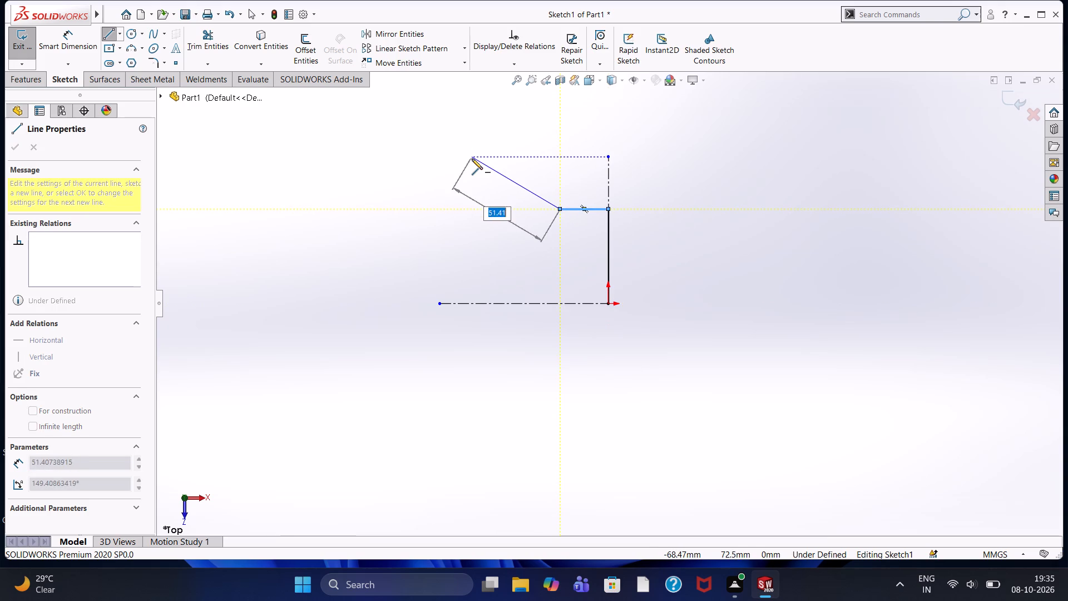
click(479, 128)
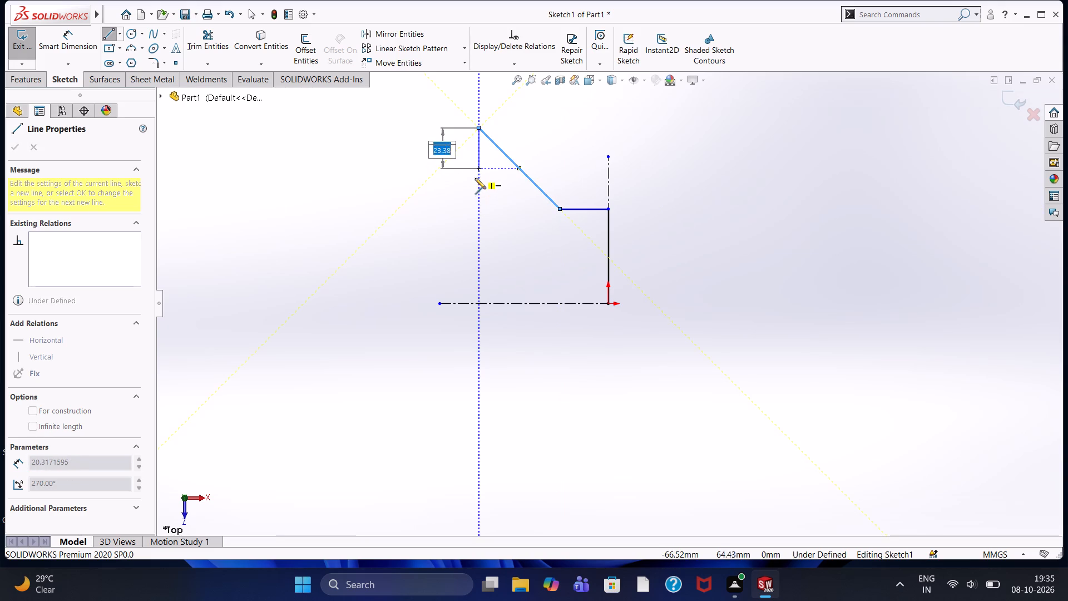
click(478, 182)
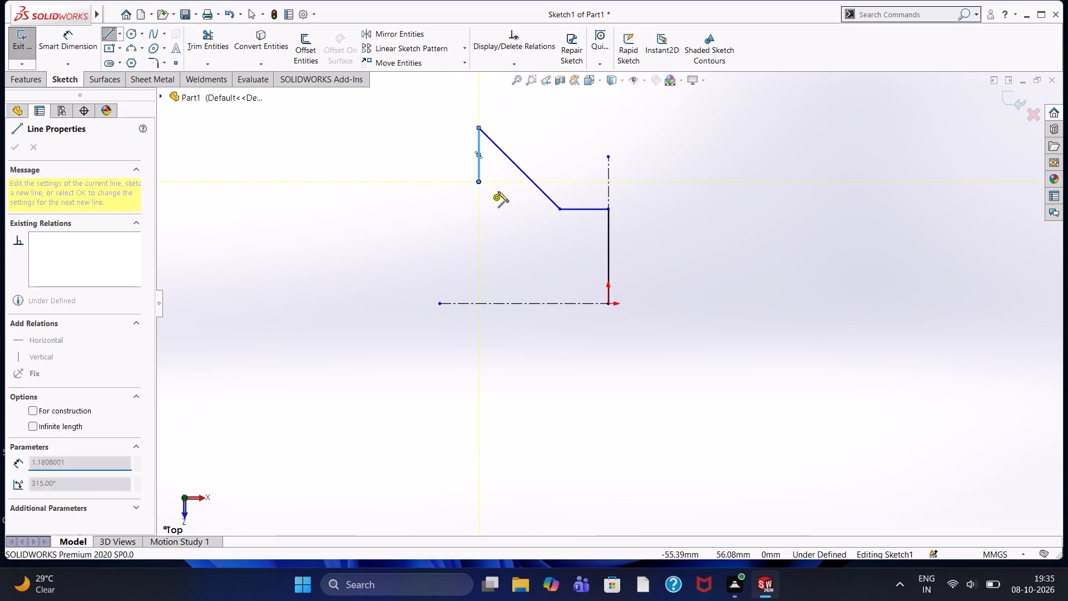
click(526, 231)
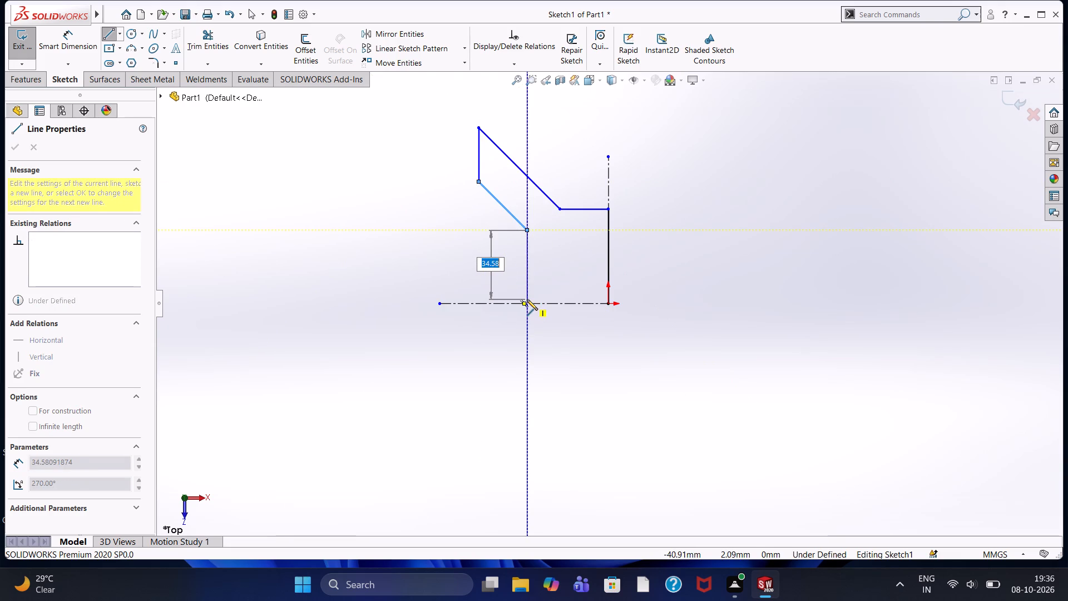
click(527, 299)
right_click(412, 190)
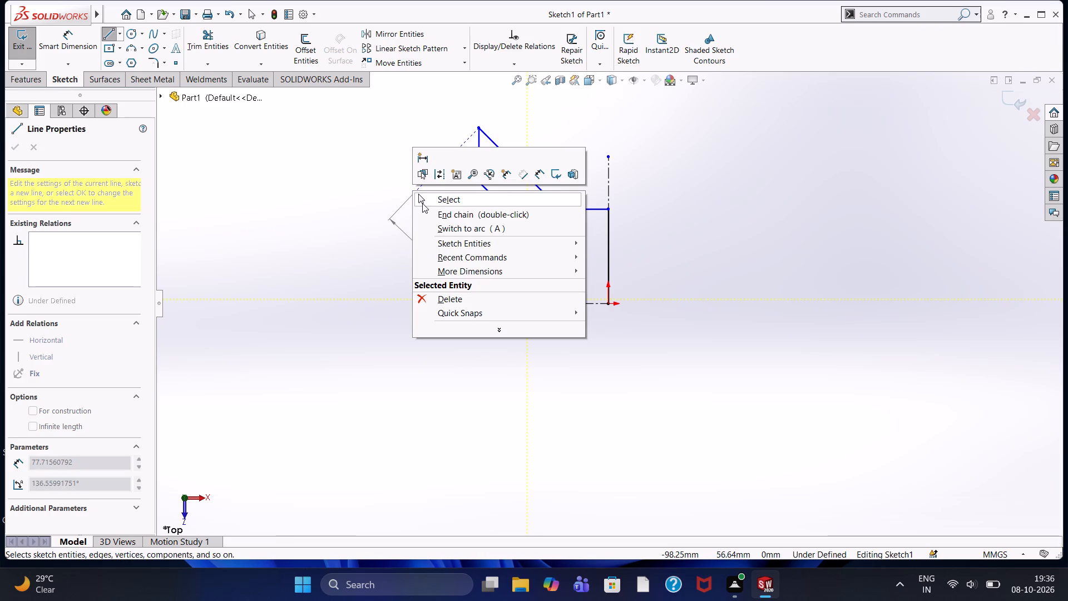
click(422, 203)
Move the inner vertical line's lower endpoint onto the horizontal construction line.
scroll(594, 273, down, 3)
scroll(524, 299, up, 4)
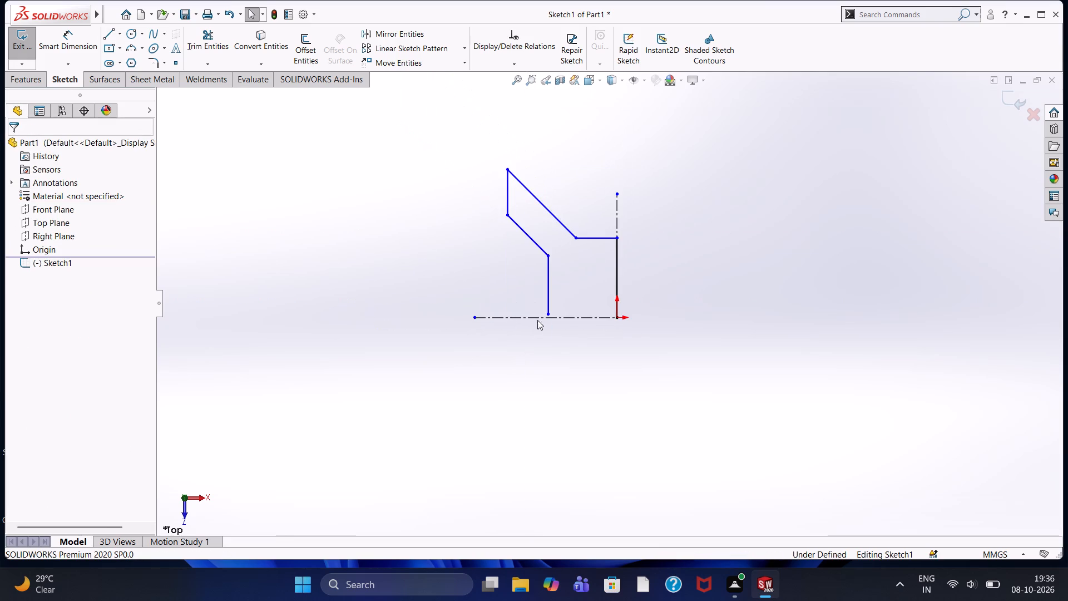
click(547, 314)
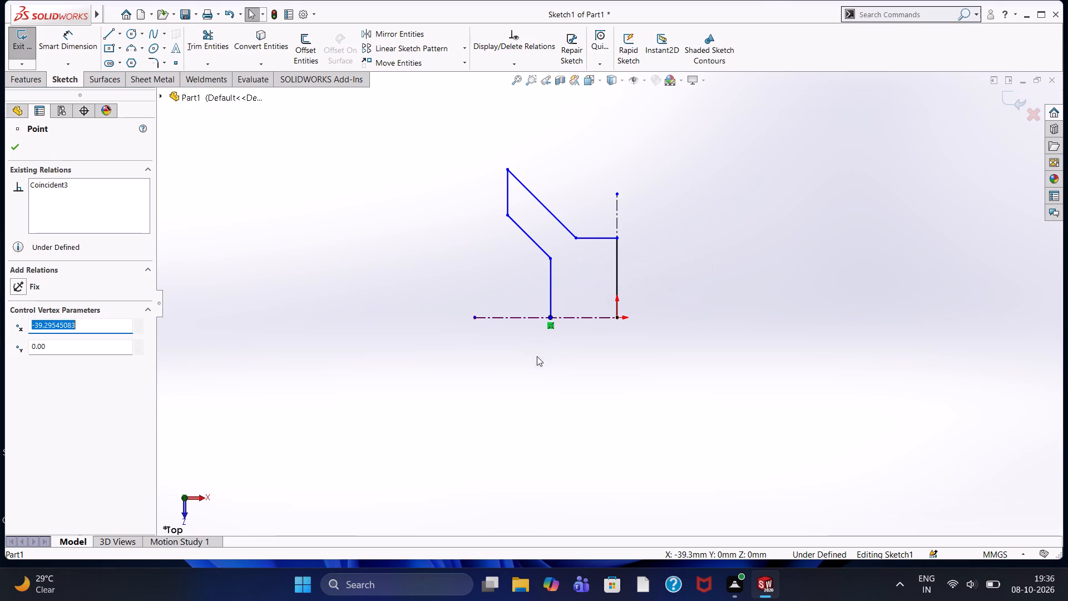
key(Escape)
Replace the inner vertical line with a new one from the diagonal's lower end straight down to the horizontal construction line.
scroll(587, 268, down, 2)
scroll(492, 329, down, 1)
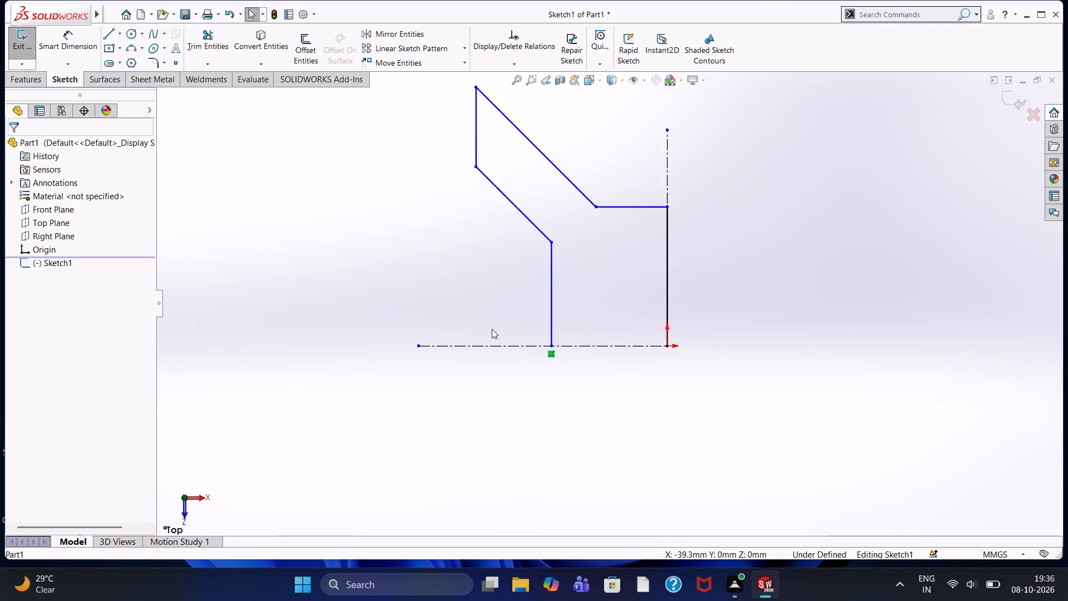
scroll(492, 329, down, 1)
click(571, 307)
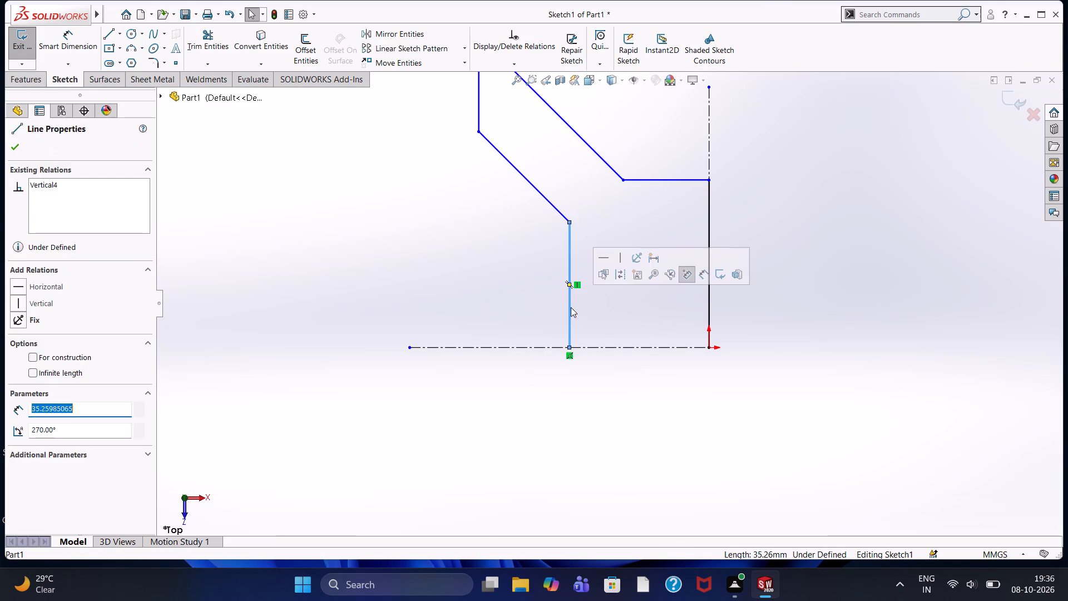
key(Delete)
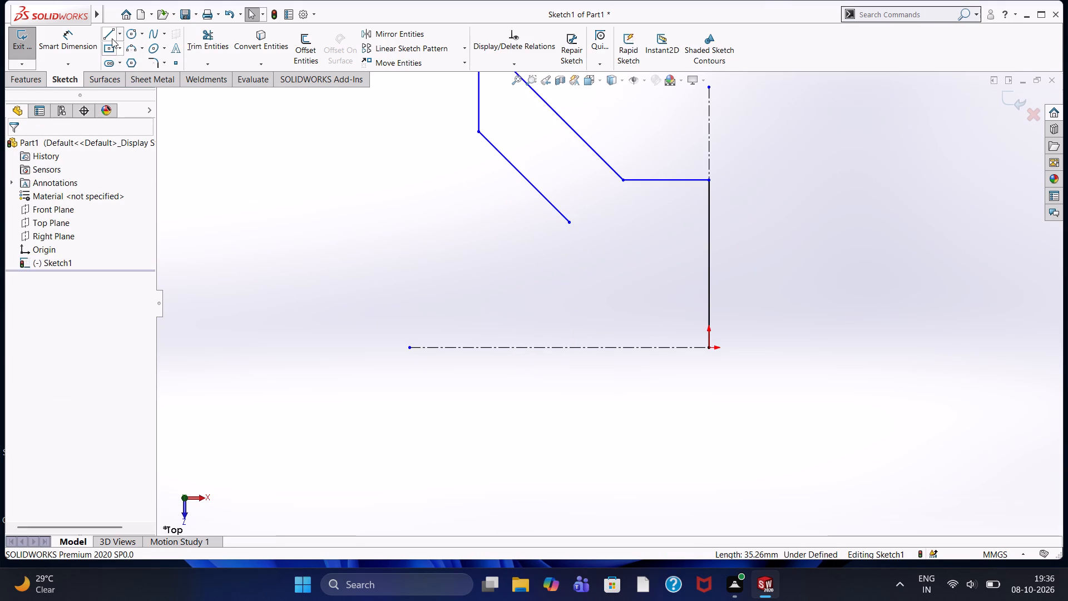
click(112, 38)
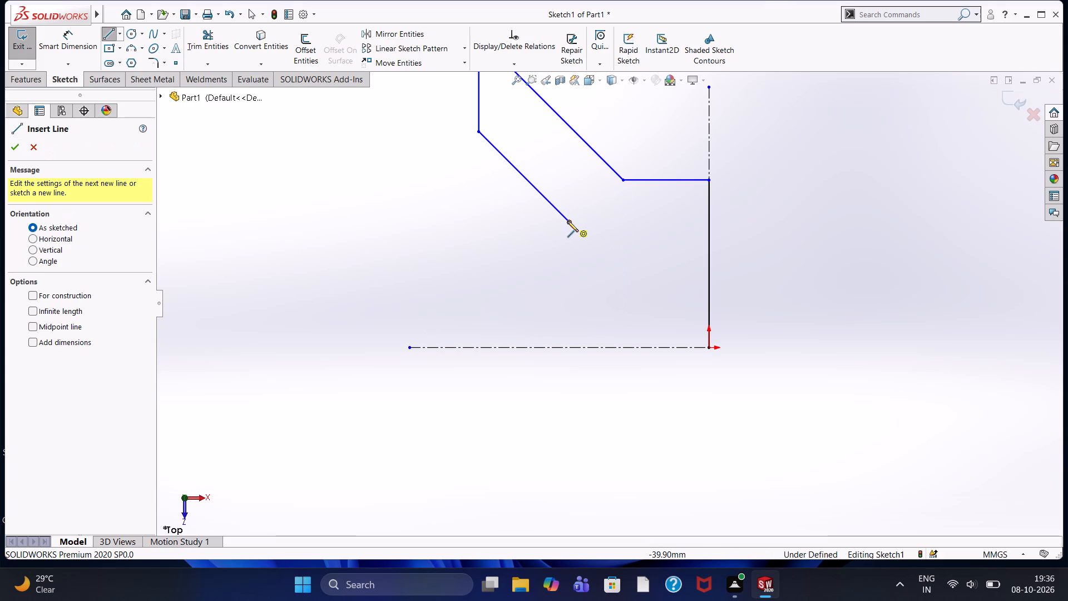
click(567, 221)
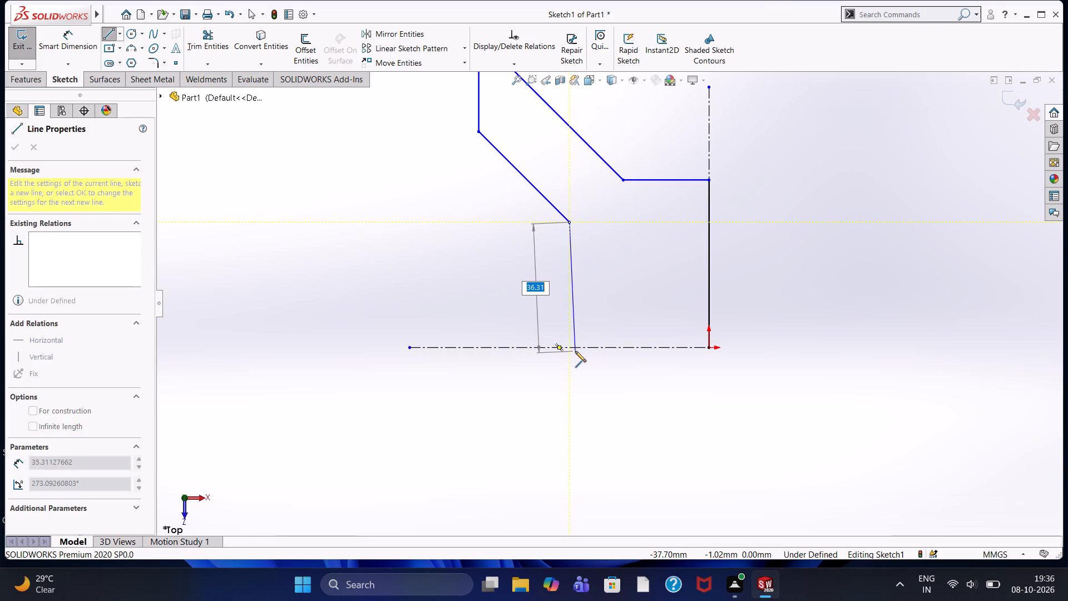
click(572, 347)
right_click(478, 219)
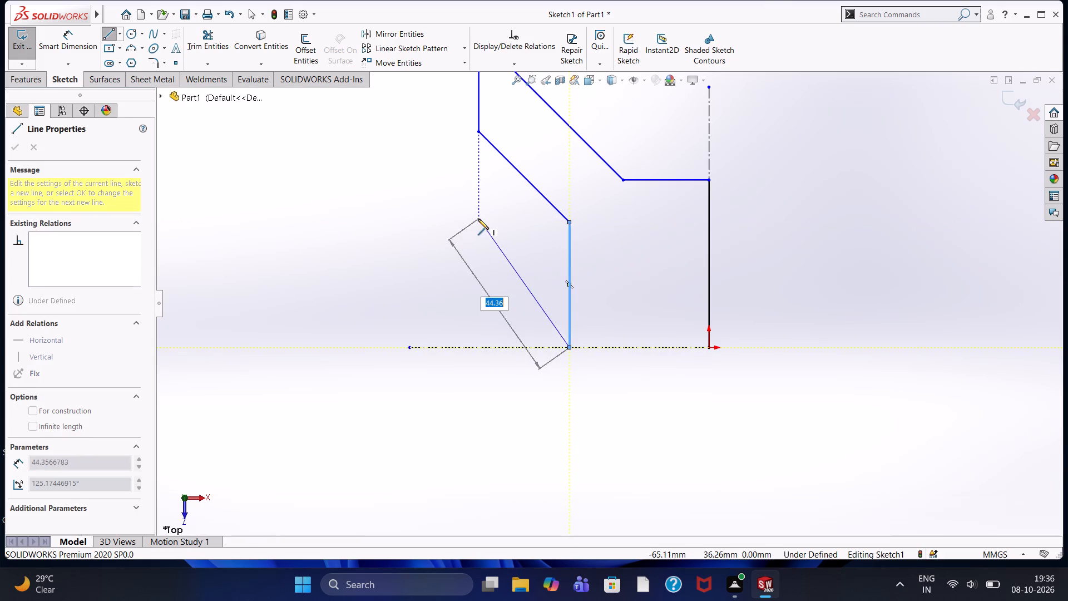
click(488, 226)
Mirror the whole half-profile and the vertical construction line about the horizontal construction line, keeping the originals.
scroll(540, 302, up, 3)
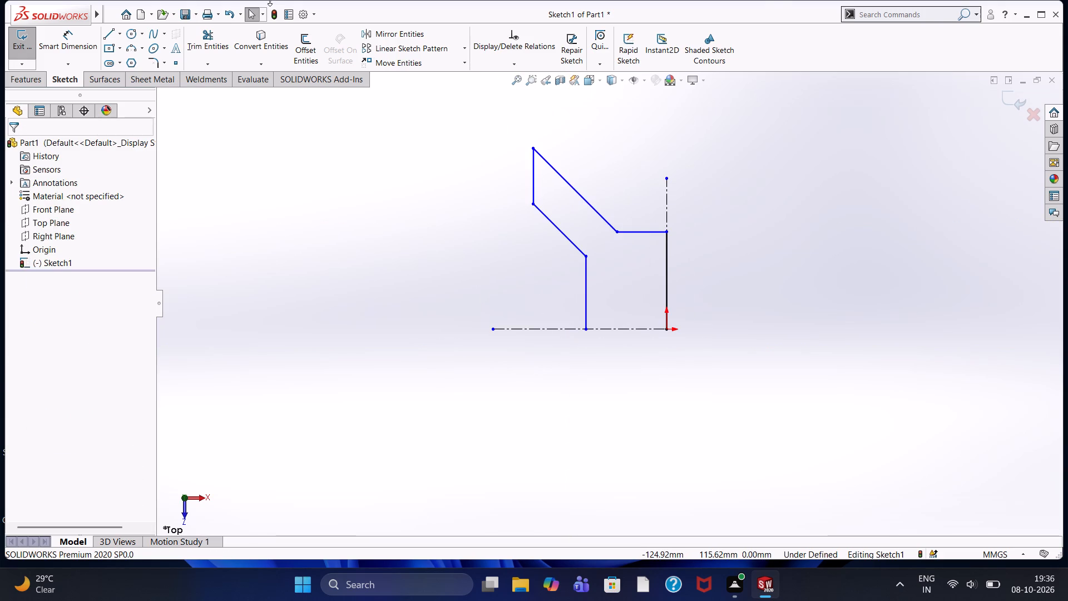
click(390, 33)
drag(489, 118, 654, 371)
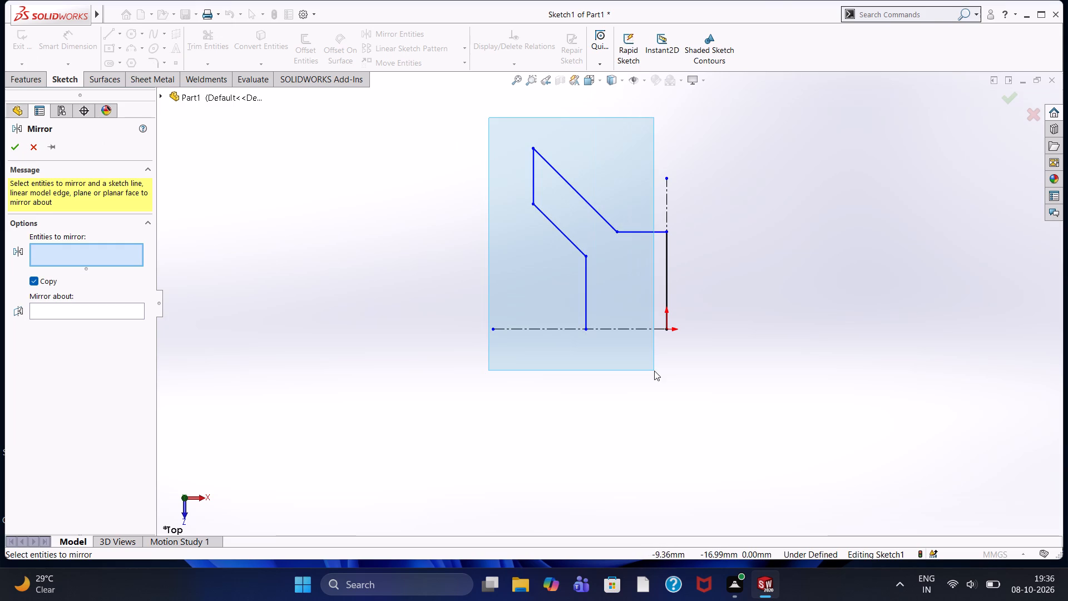
drag(654, 371, 704, 333)
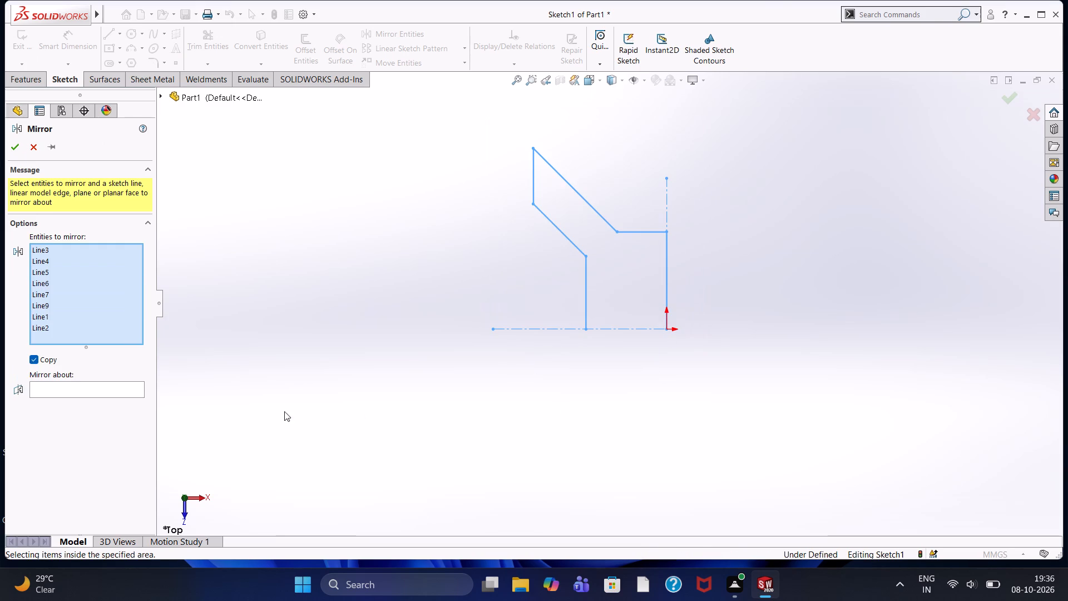
click(80, 393)
click(135, 389)
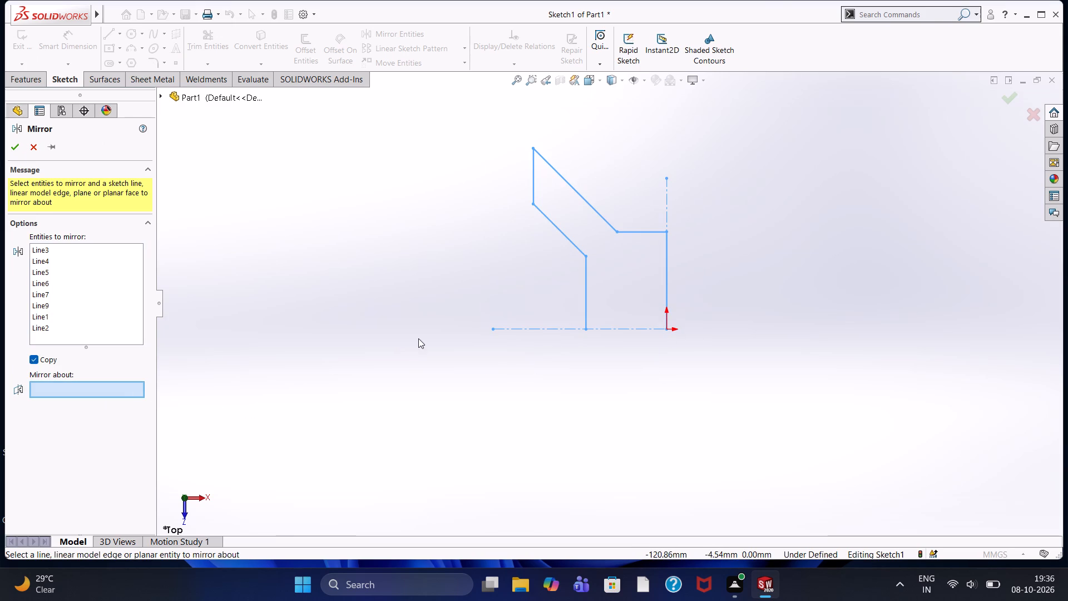
click(614, 328)
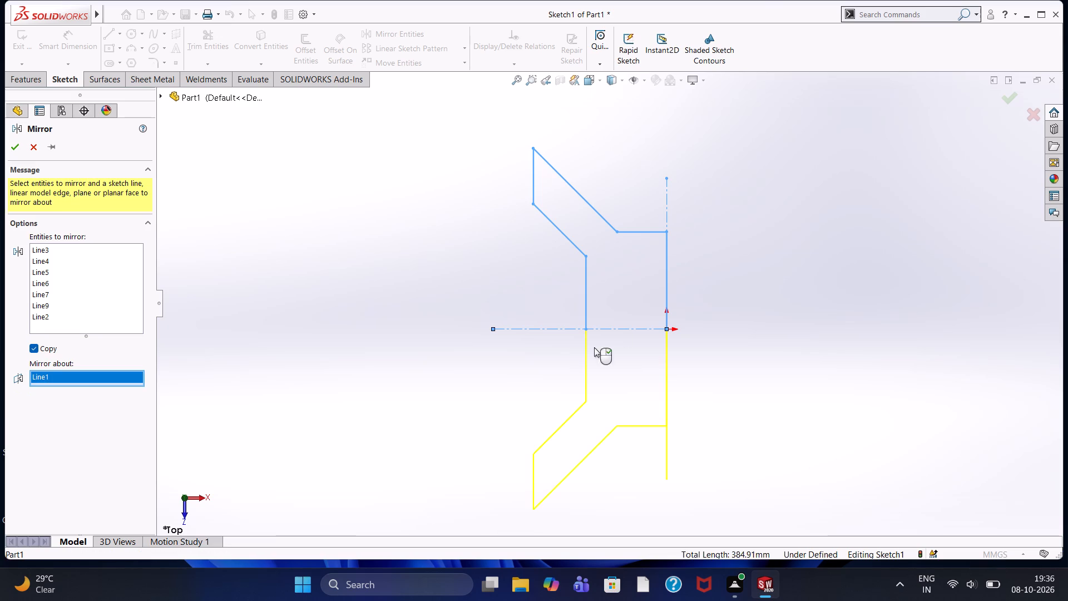
click(11, 146)
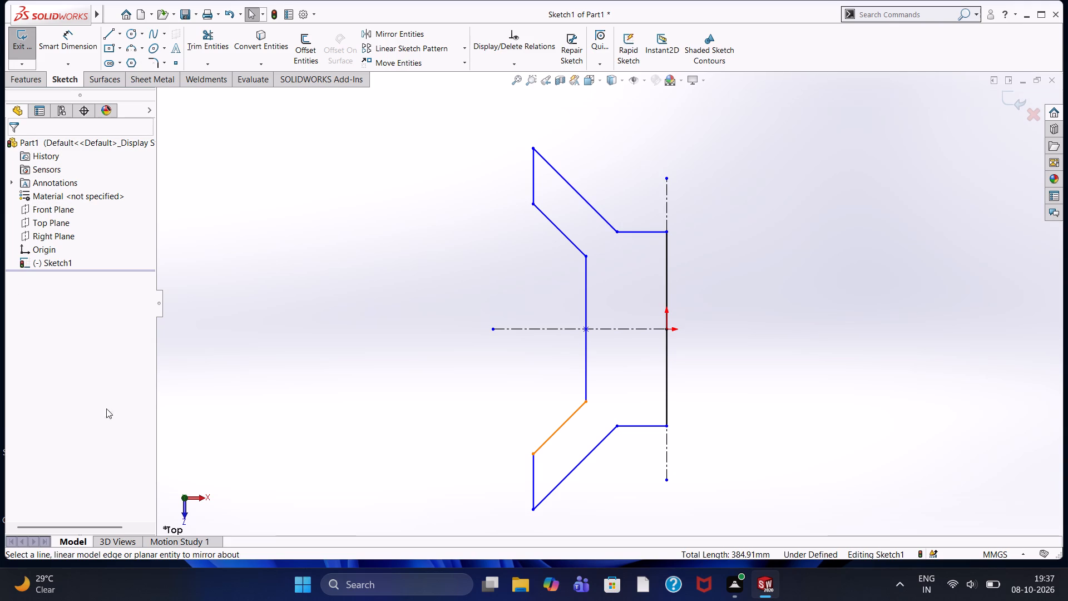
key(Escape)
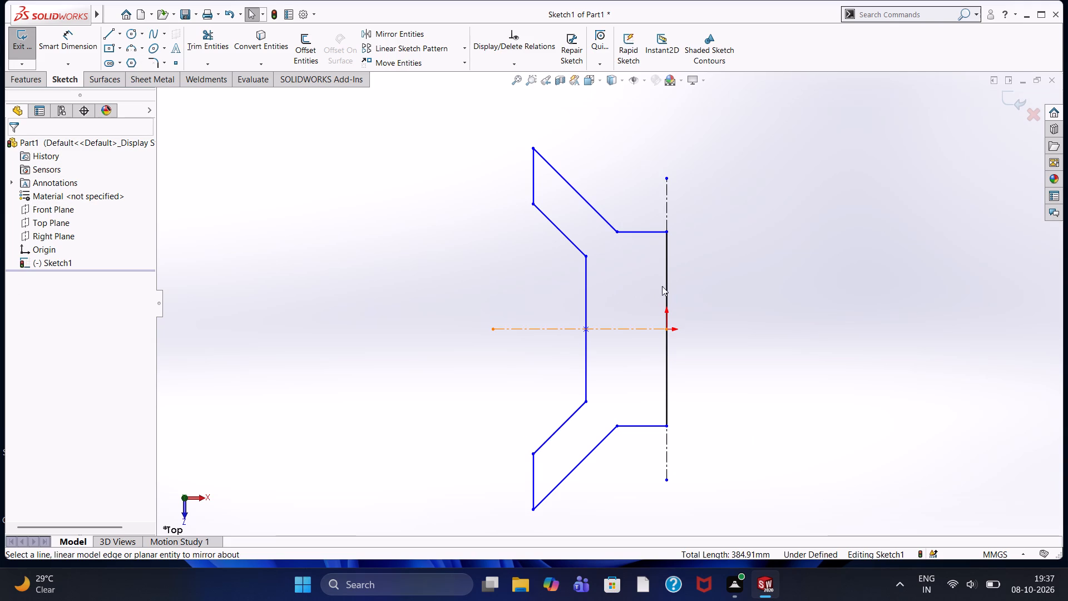
Delete the solid vertical line that overlaps the vertical construction line through the origin.
click(665, 283)
key(Delete)
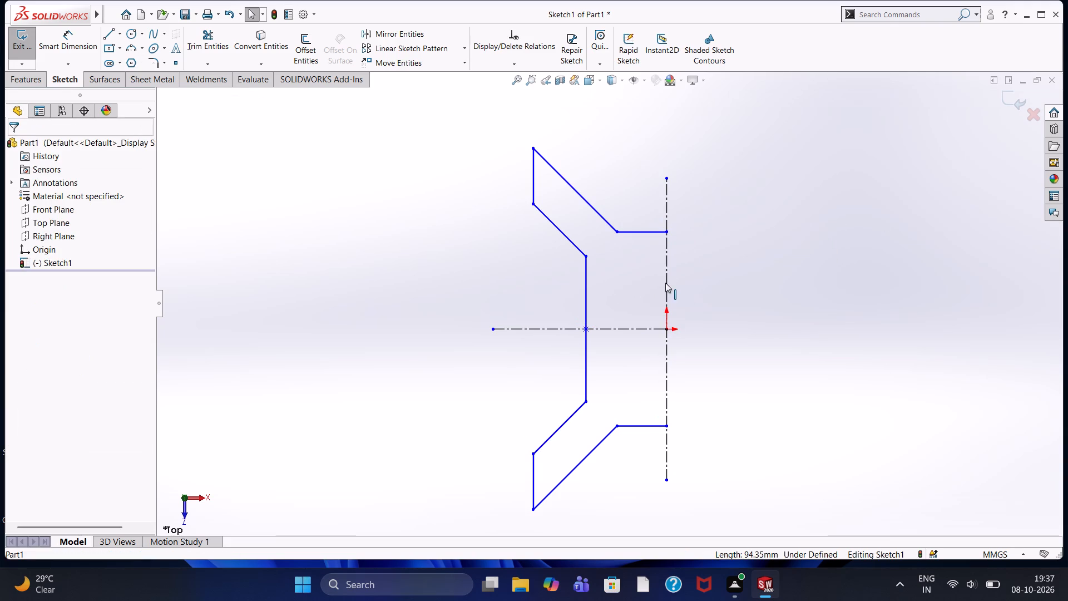
Dimension the distance between the upper and lower horizontal lines' endpoints on the vertical construction line as 1800 mm.
click(75, 36)
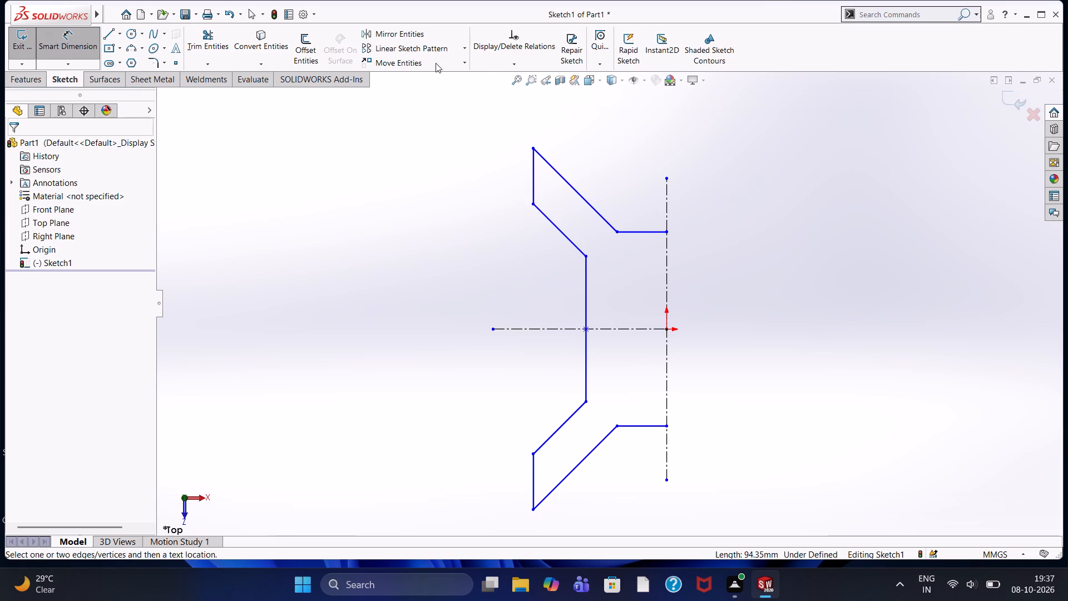
click(666, 234)
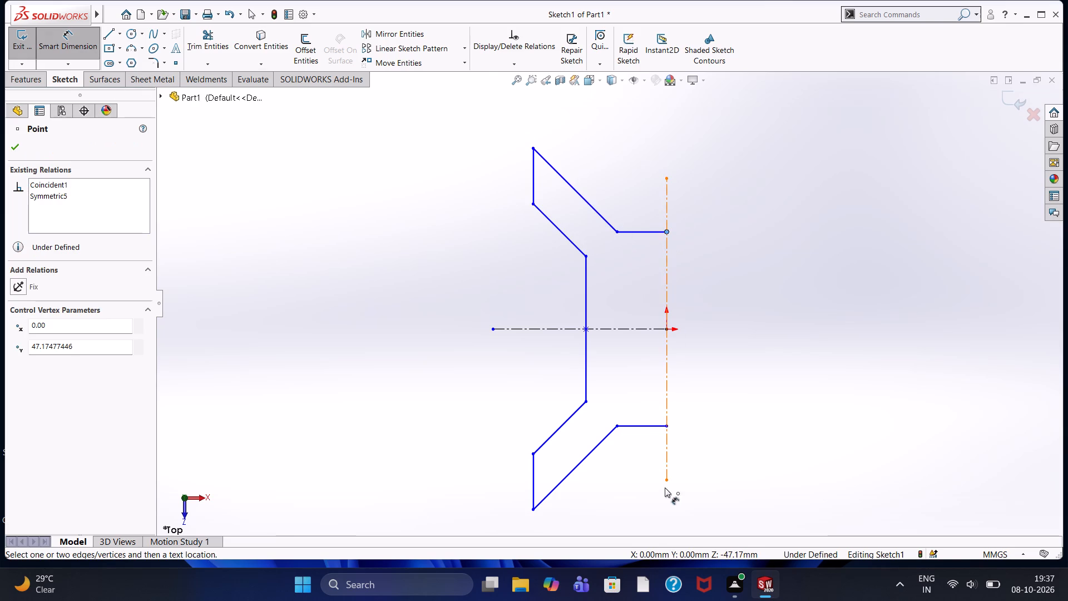
click(667, 429)
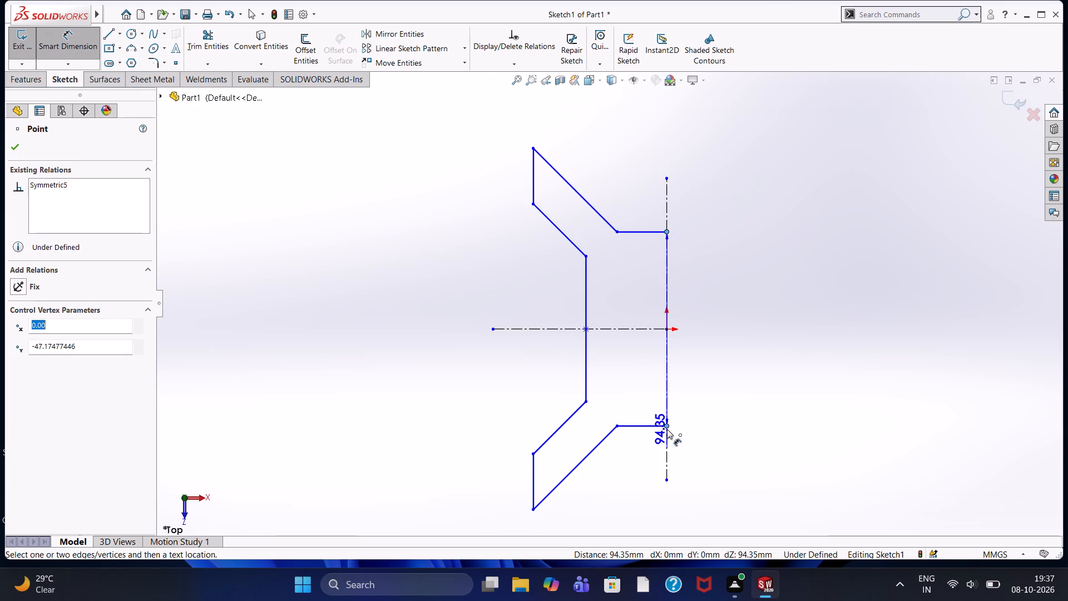
click(746, 339)
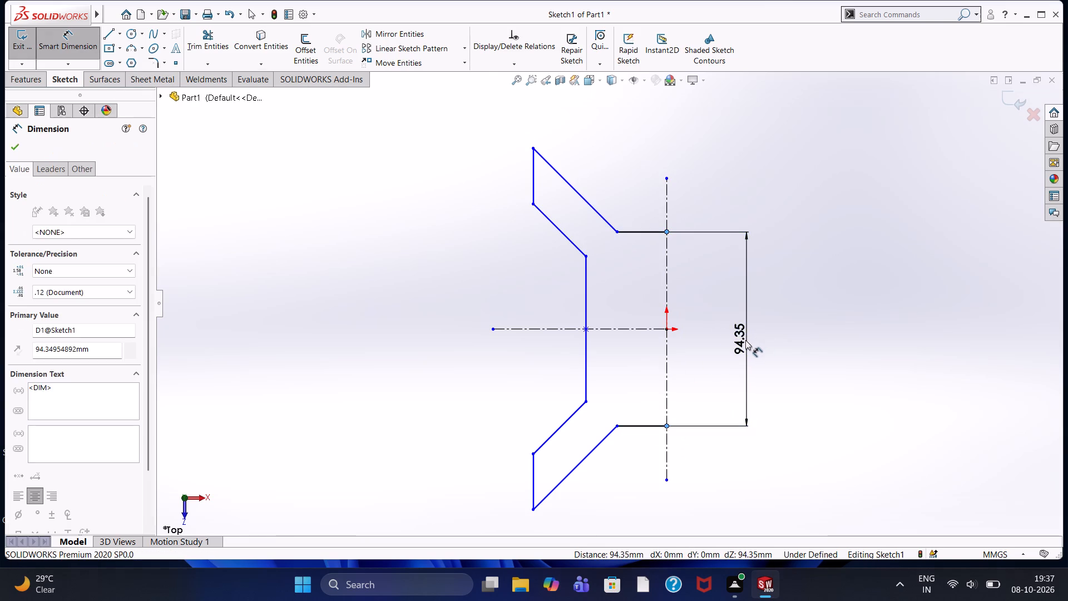
key(1)
key(8)
key(0)
key(0)
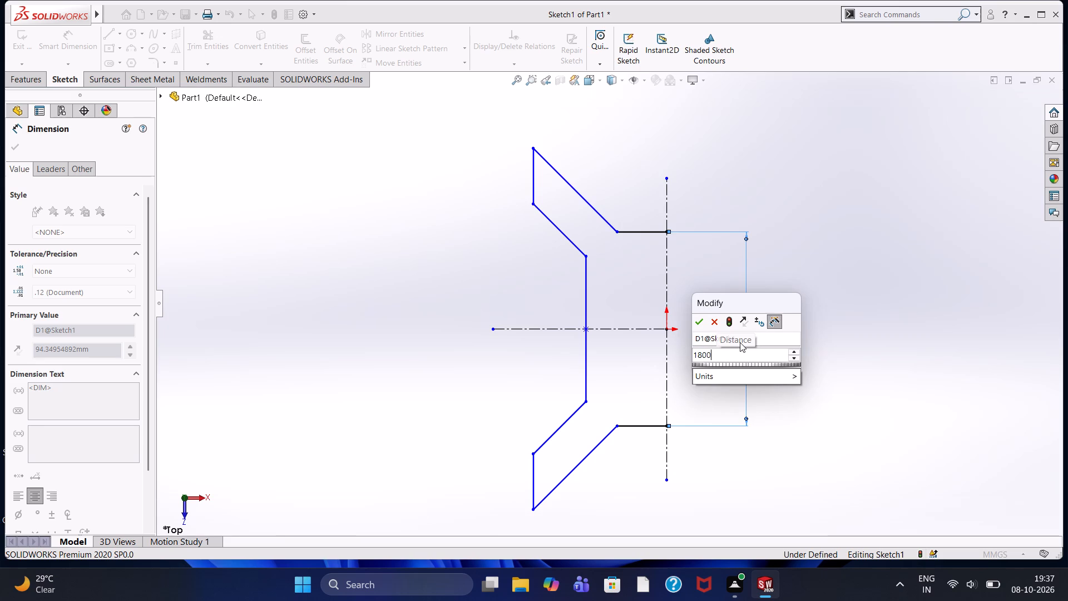
key(Return)
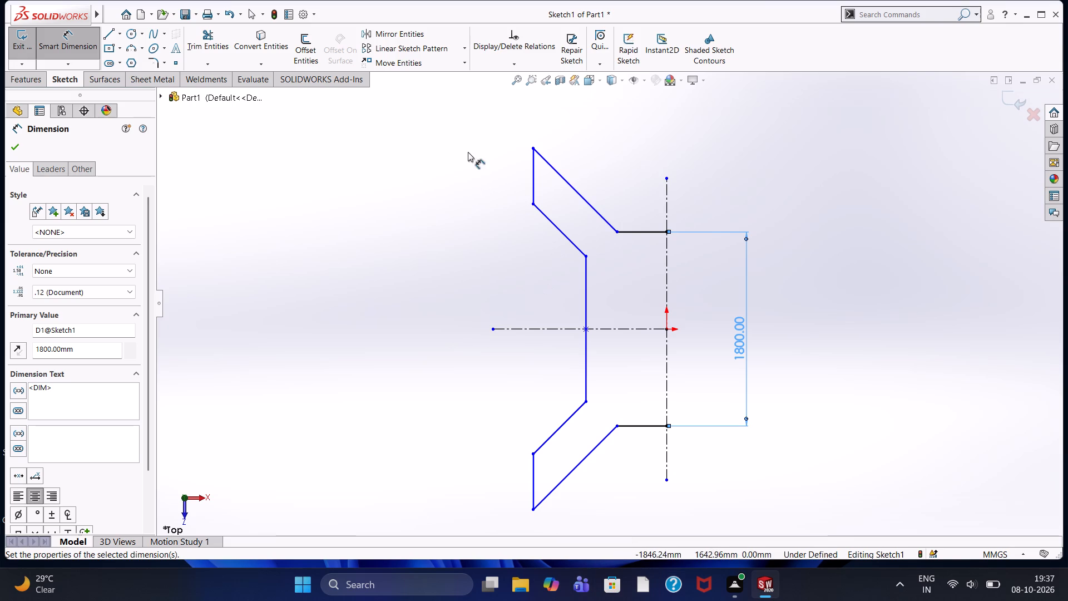
Dimension the upper horizontal line's length as 575 mm.
click(632, 233)
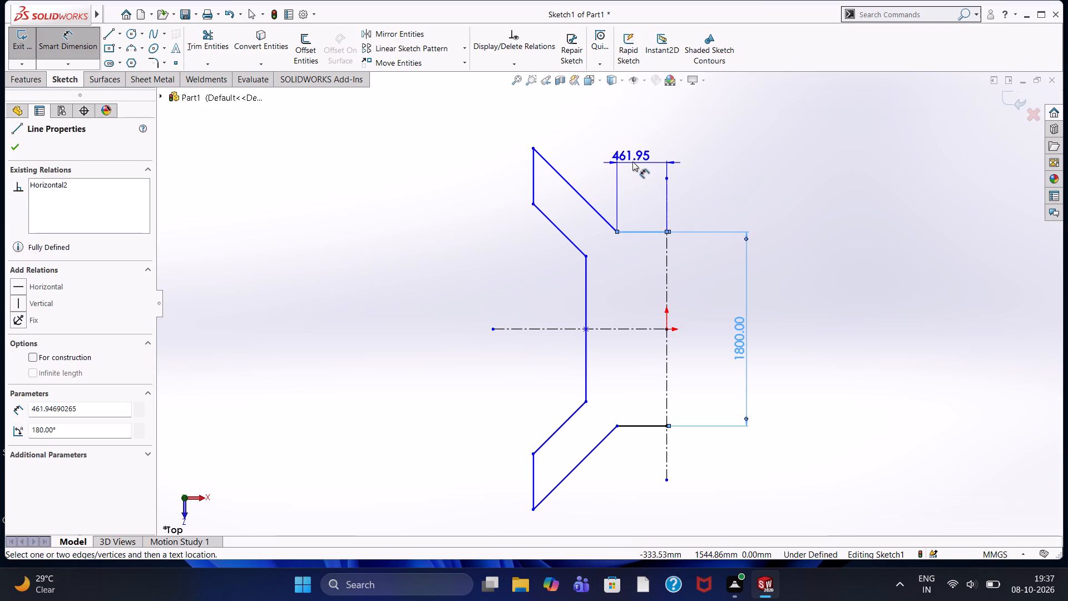
click(641, 162)
text(575)
key(Return)
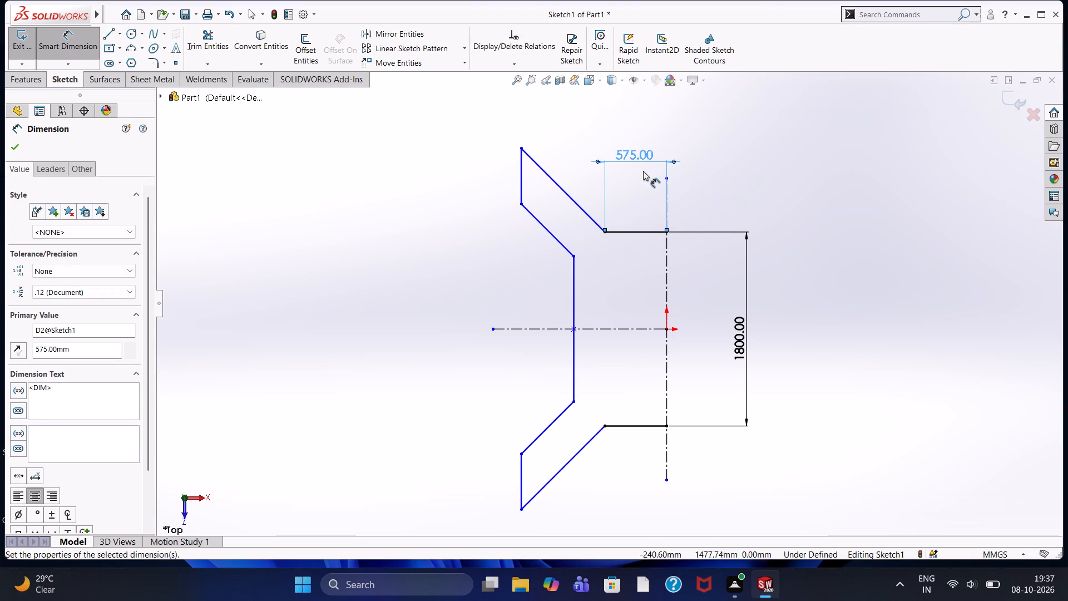
Dimension the angle between the upper outer diagonal and the upper horizontal line as 142°.
click(581, 211)
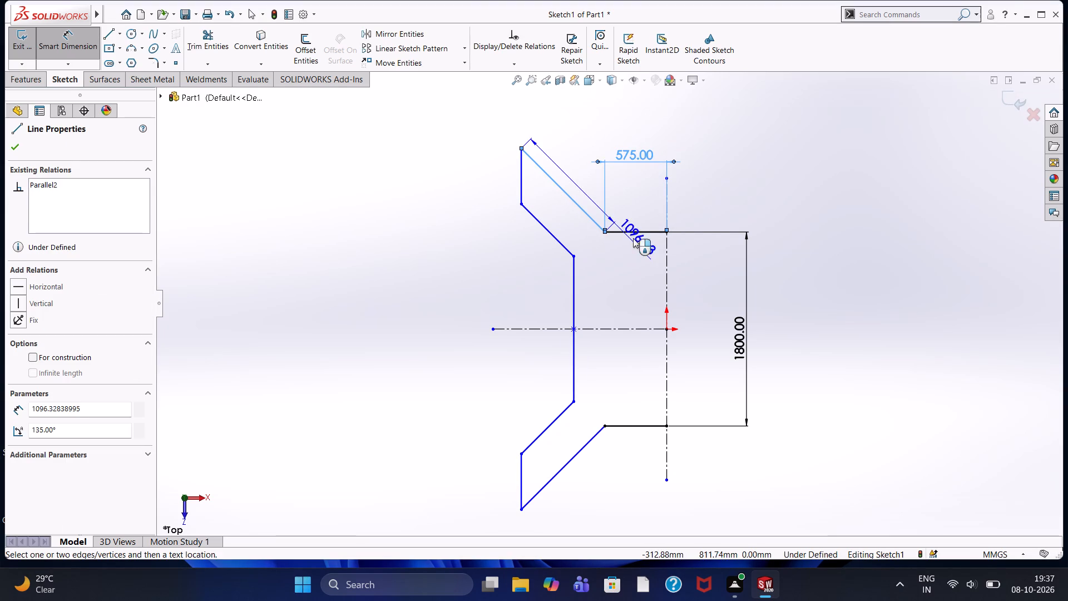
click(625, 234)
click(611, 208)
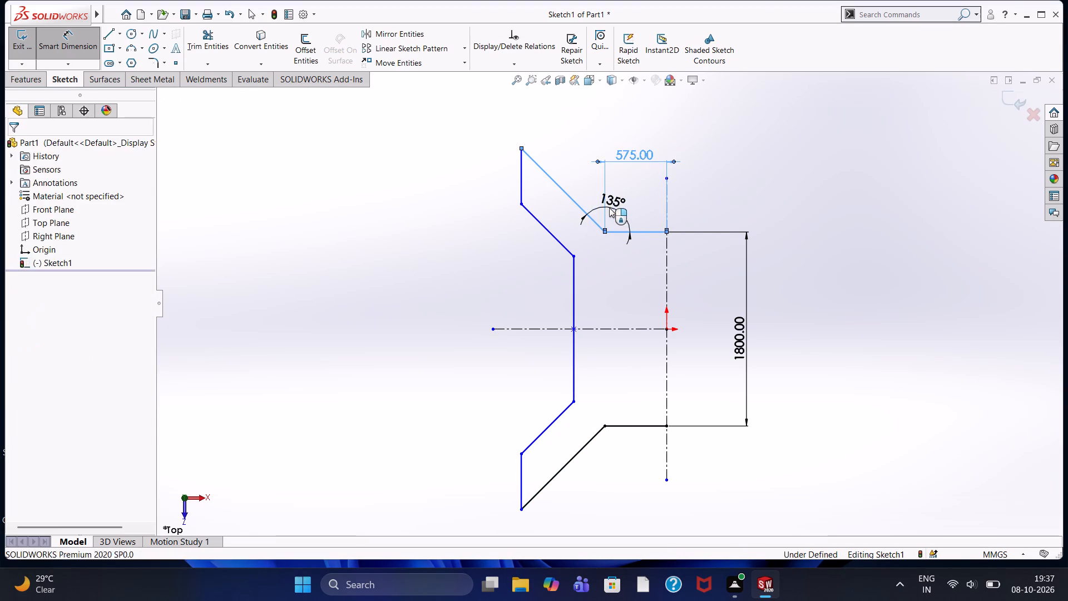
text(142)
key(Return)
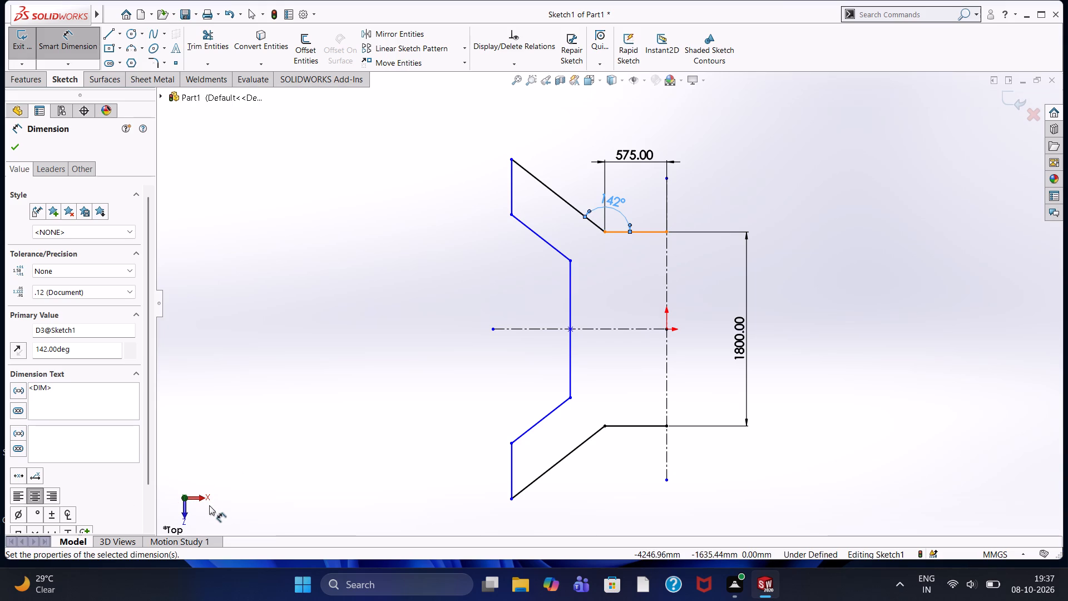
Dimension the horizontal distance between the two ends of the upper inner diagonal as 550 mm.
click(509, 215)
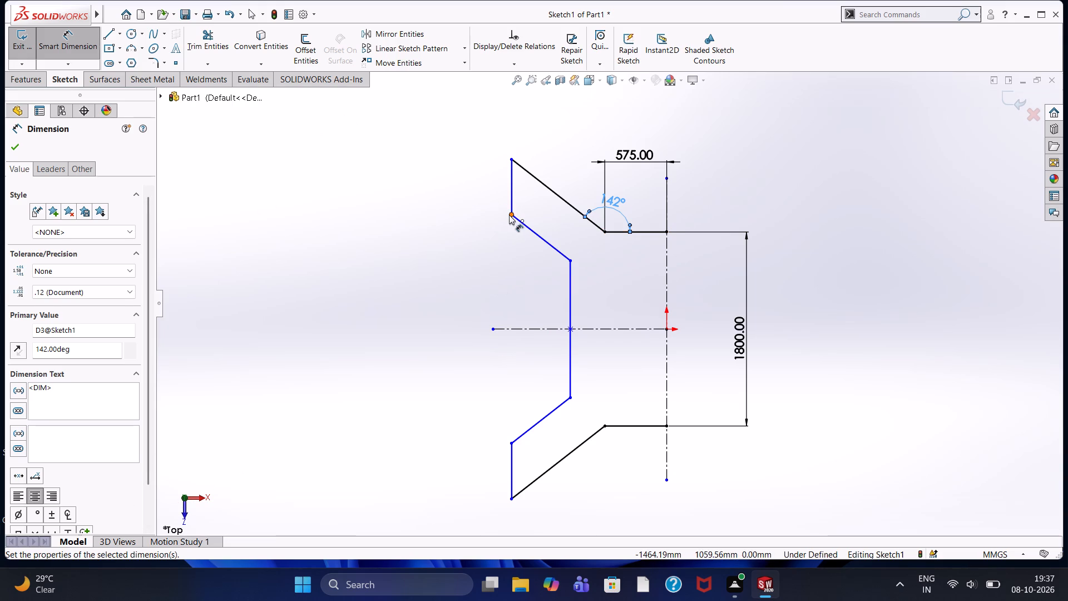
click(572, 263)
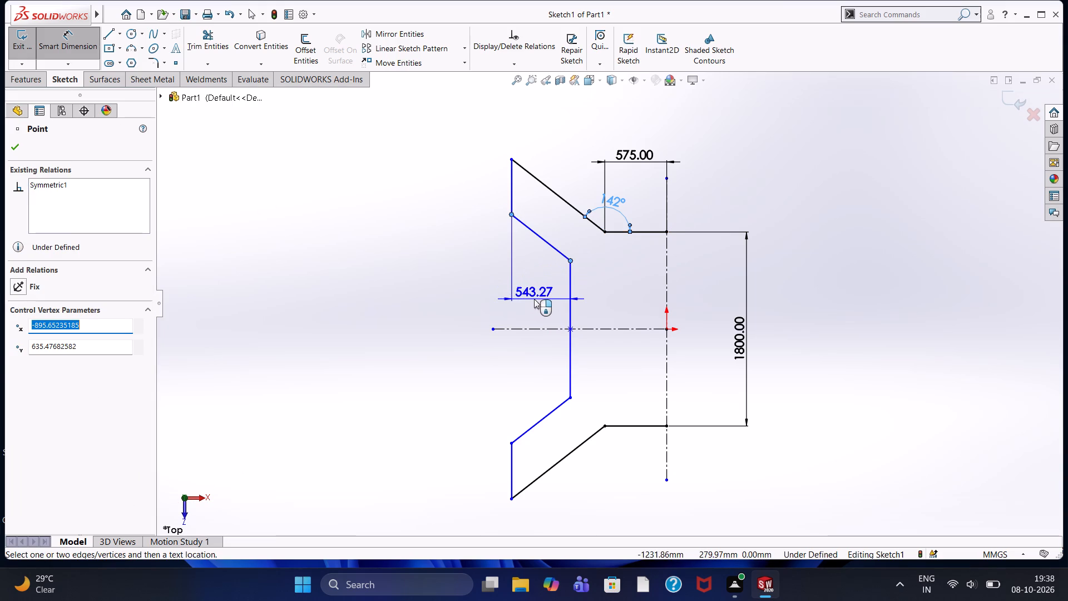
click(534, 299)
text(550)
key(Return)
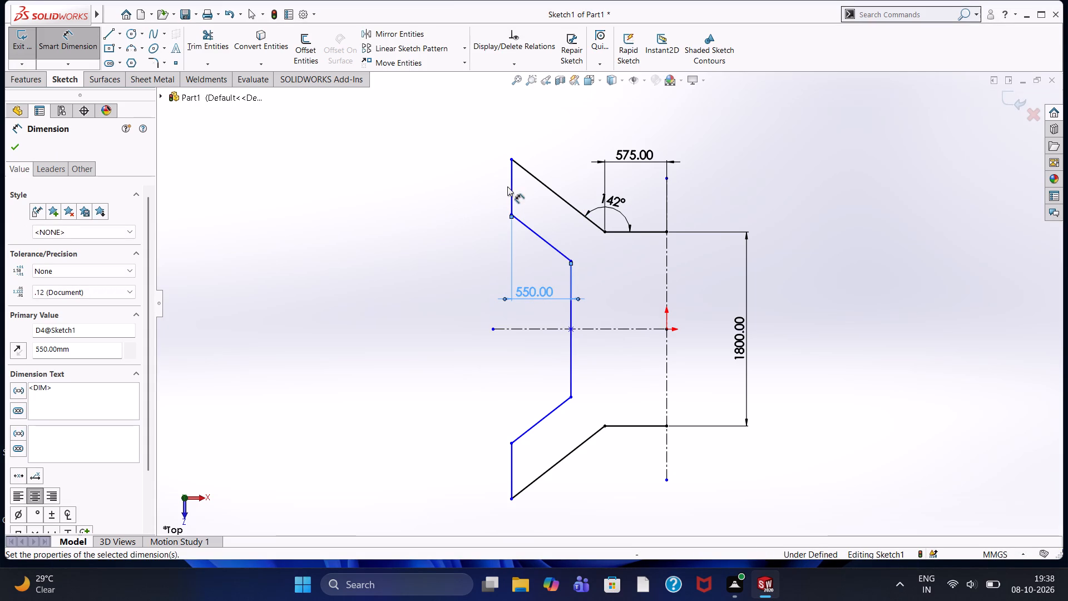
Dimension the perpendicular spacing between the two parallel diagonals of the upper arm as 650 mm.
click(511, 193)
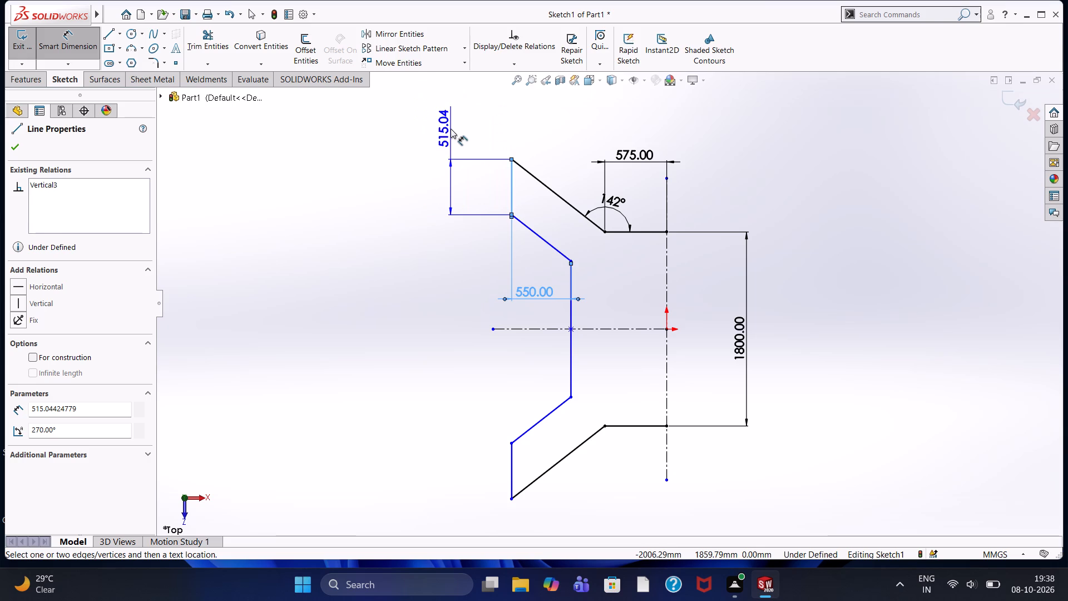
key(Escape)
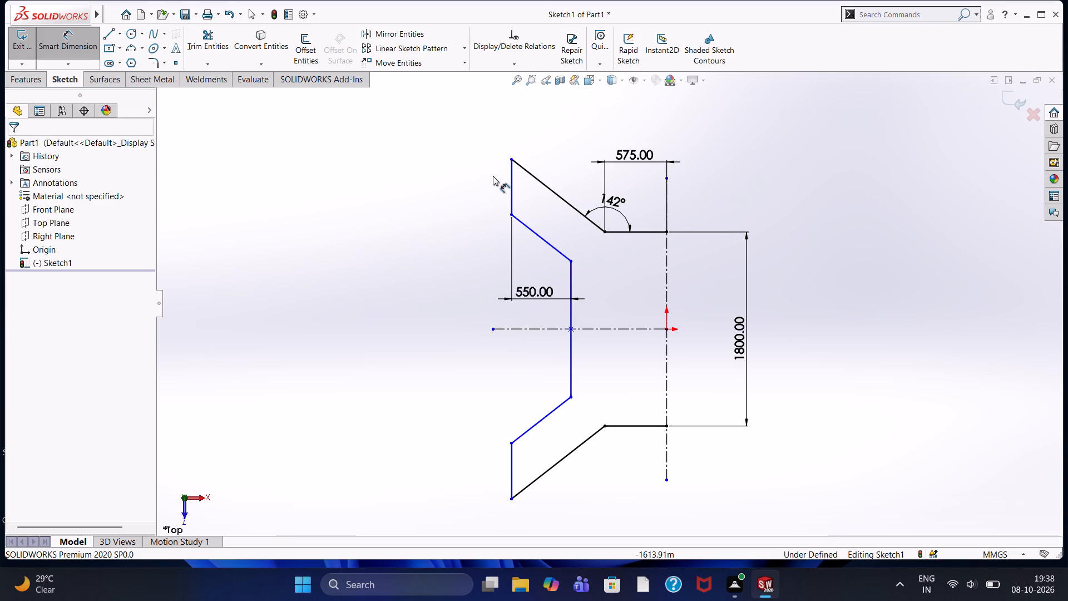
click(567, 203)
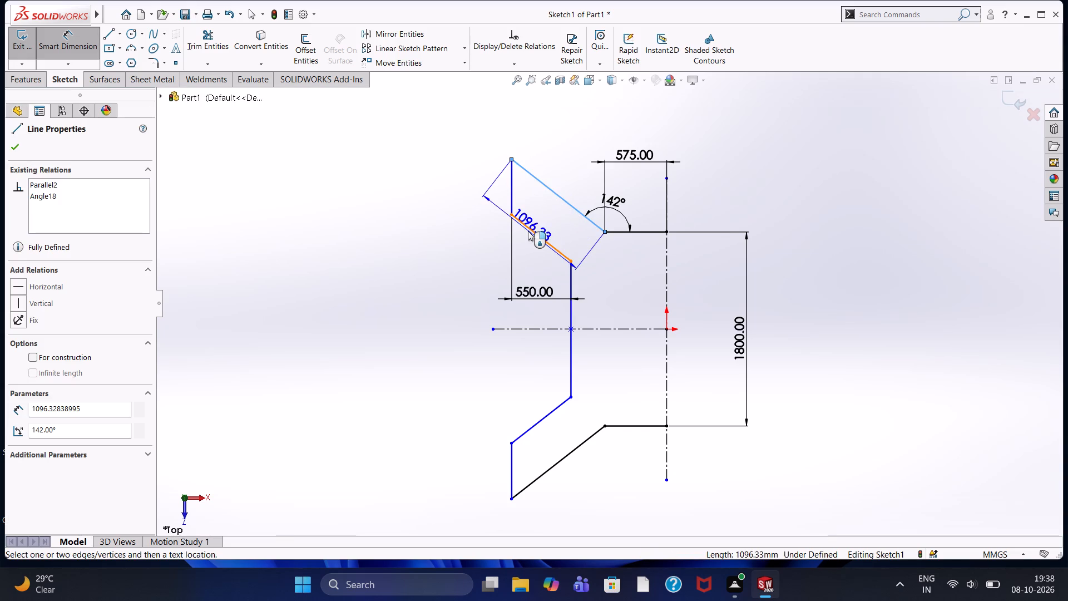
click(534, 230)
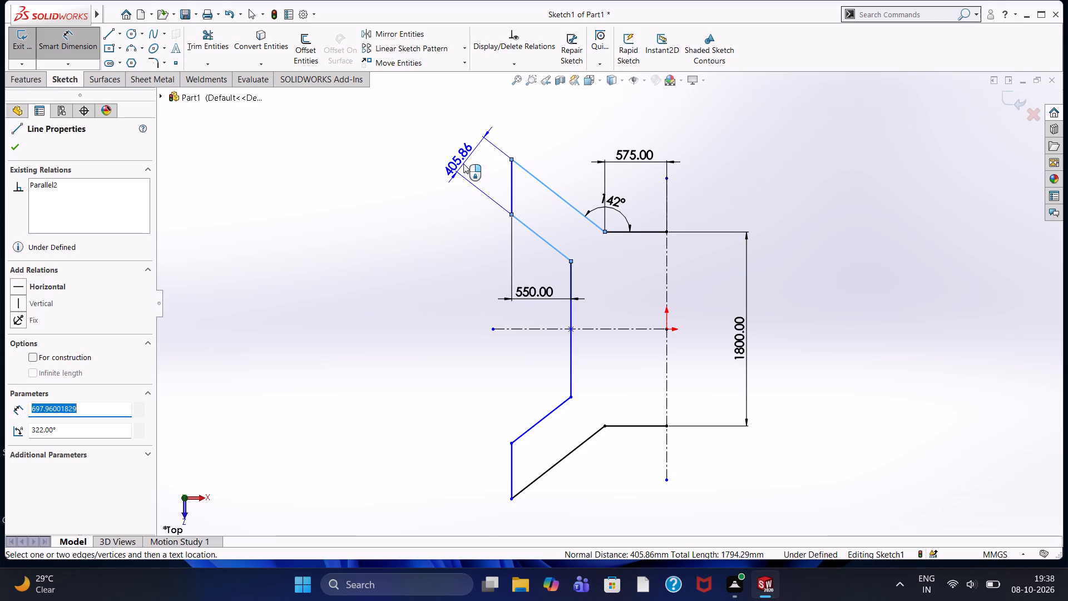
click(462, 157)
text(650)
key(Return)
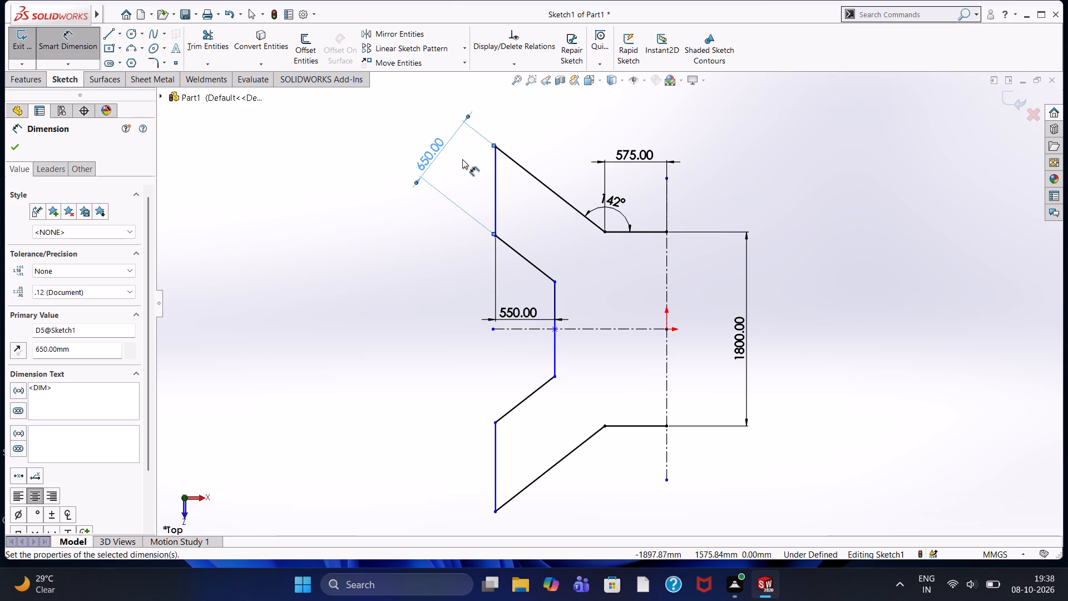
Dimension the horizontal distance from the lower arm's outer bottom corner to the vertical construction line as 1450 mm and finish dimensioning.
click(493, 510)
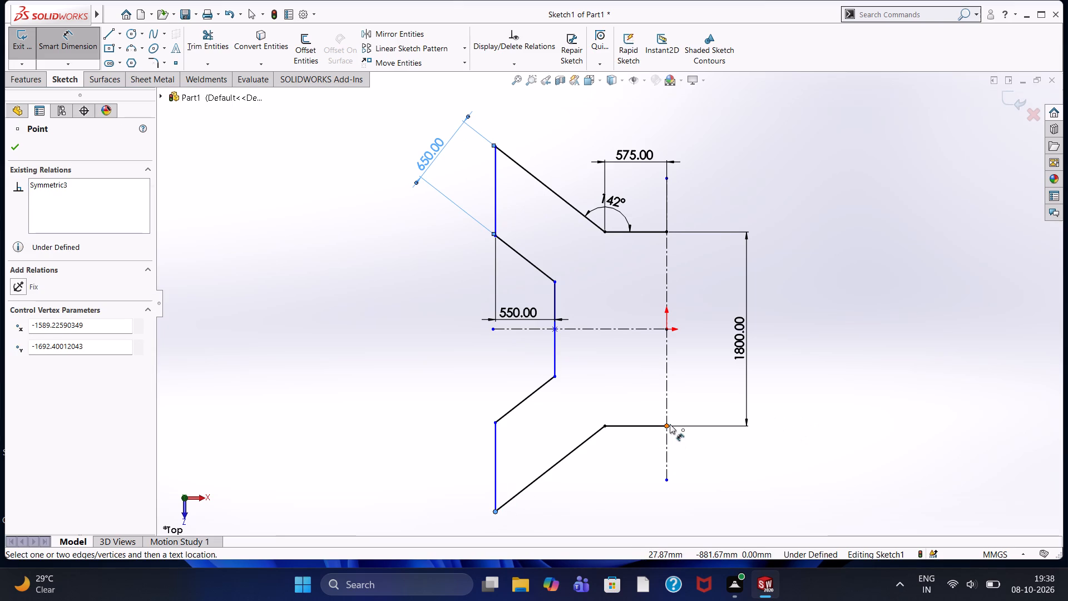
click(670, 423)
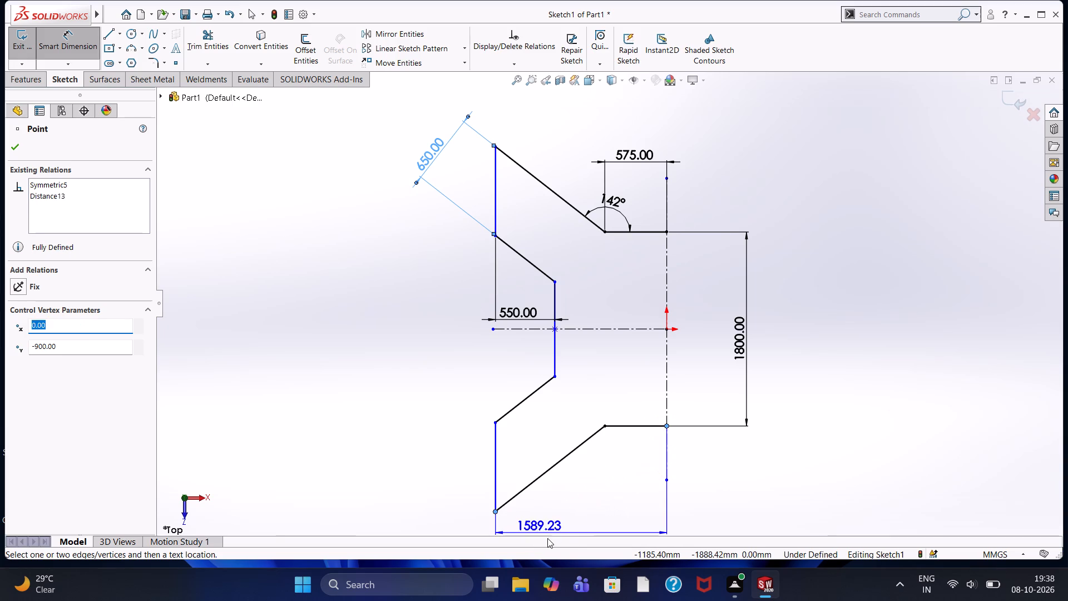
click(577, 535)
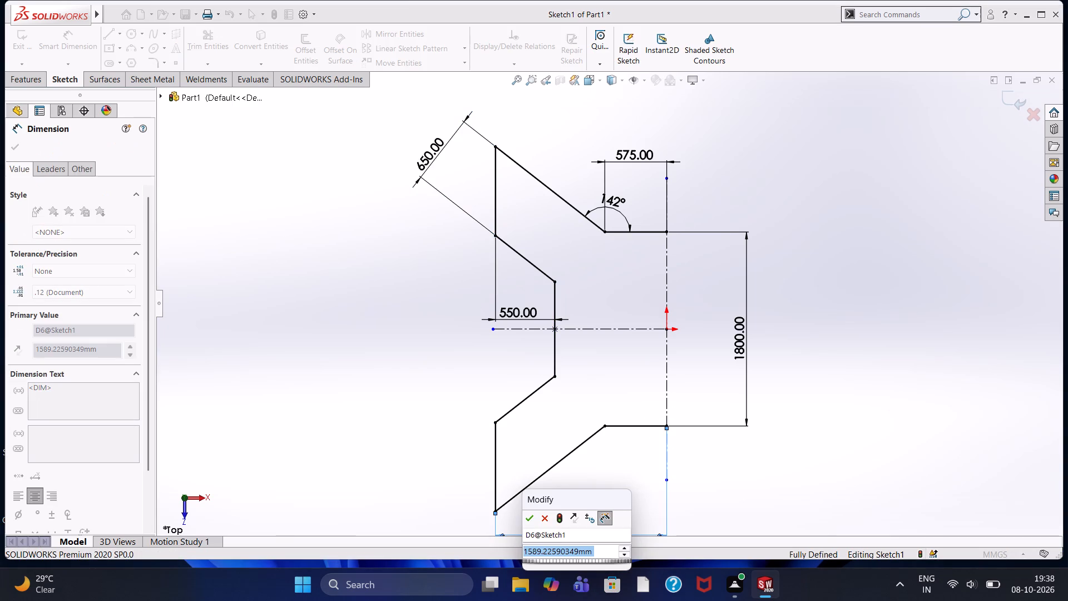
text(1450)
key(Return)
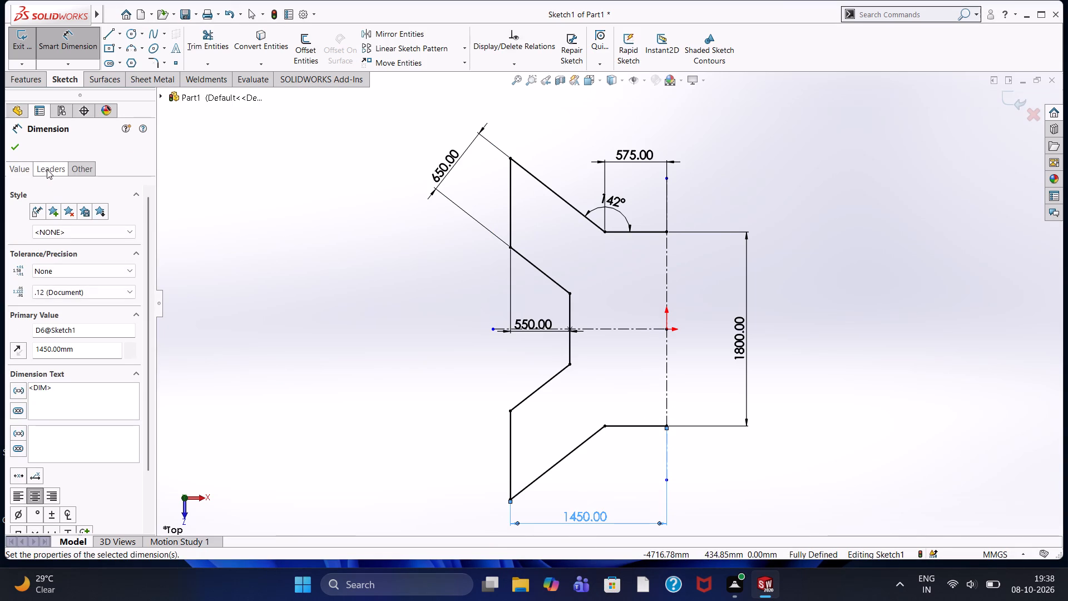
click(17, 147)
Sketch a line about 1070 mm long from the 142° corner to the upper arm's vertical end line, just below its top corner.
scroll(245, 250, up, 2)
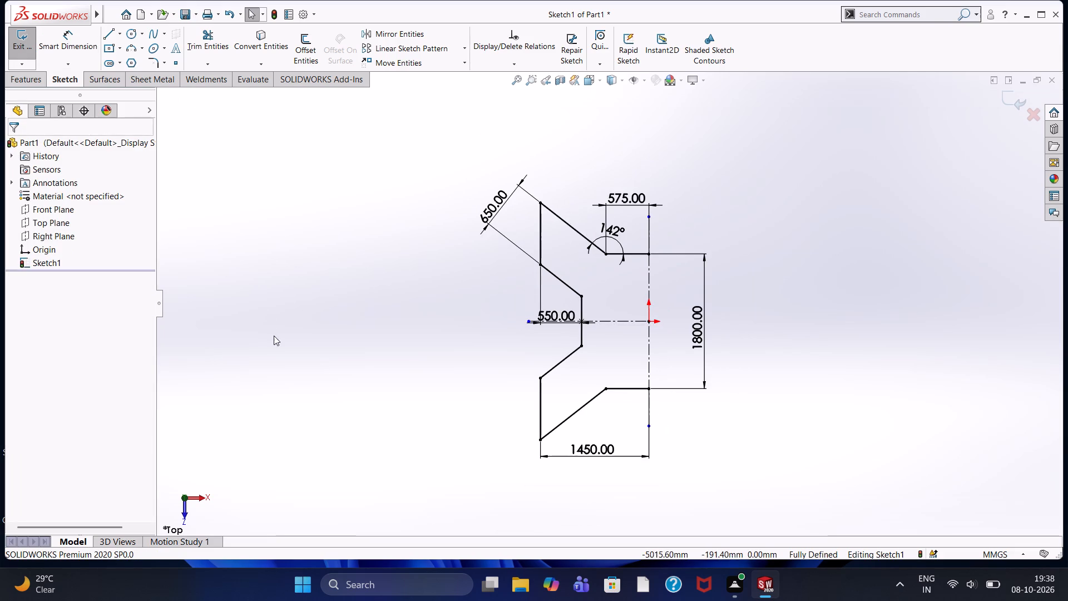
scroll(251, 316, up, 2)
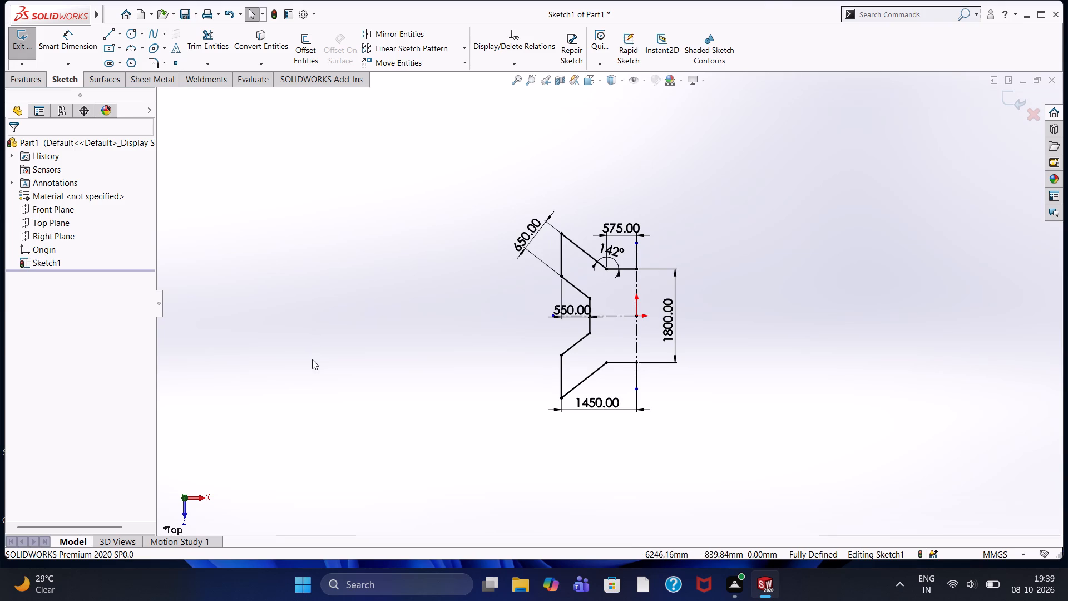
scroll(587, 290, down, 4)
scroll(570, 241, down, 1)
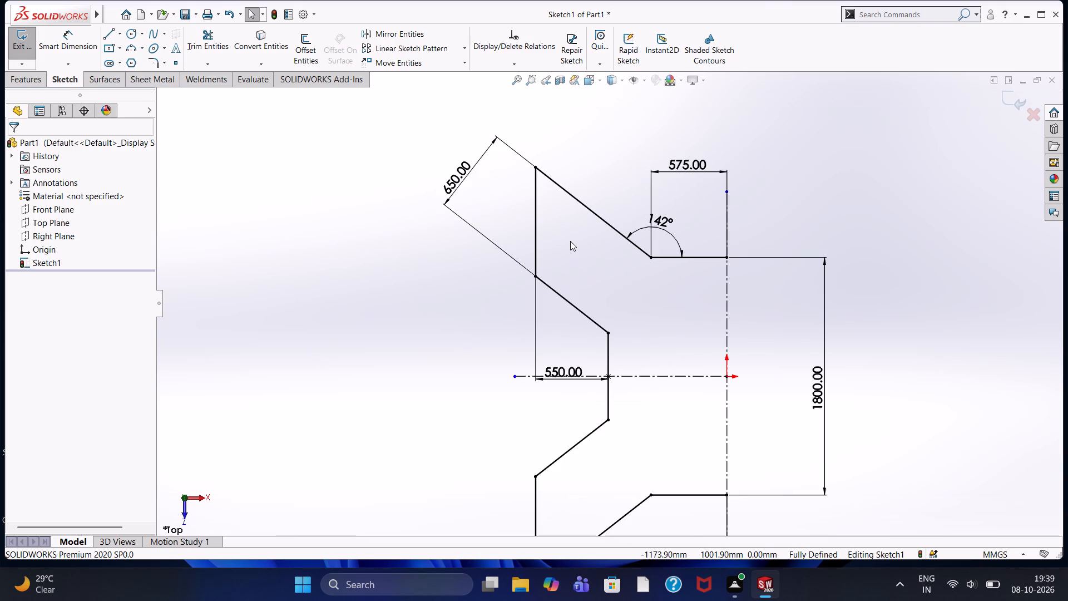
scroll(570, 241, down, 2)
scroll(570, 241, up, 1)
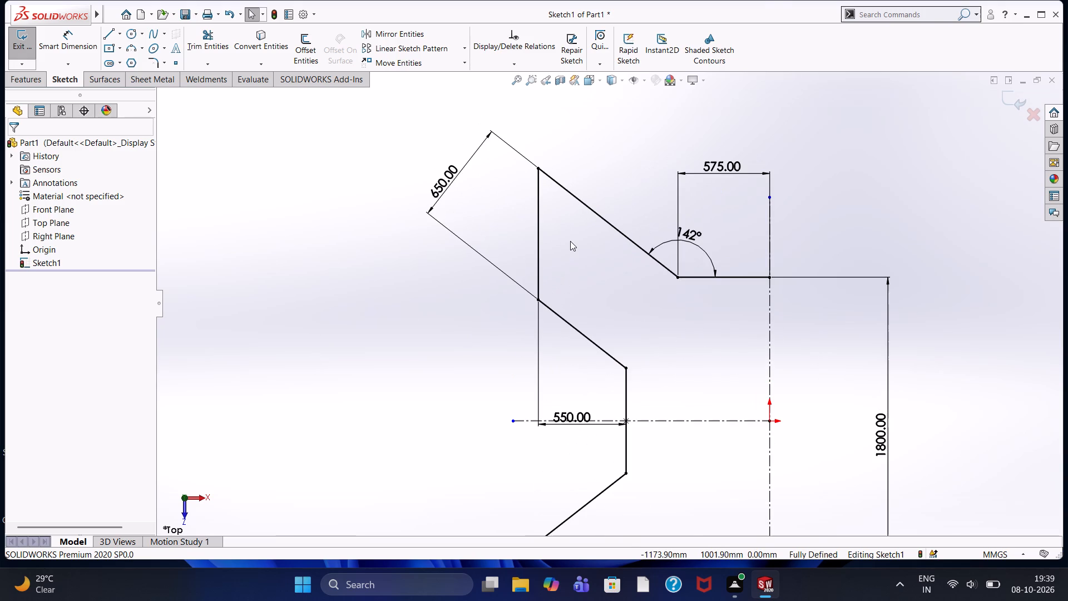
scroll(570, 241, down, 1)
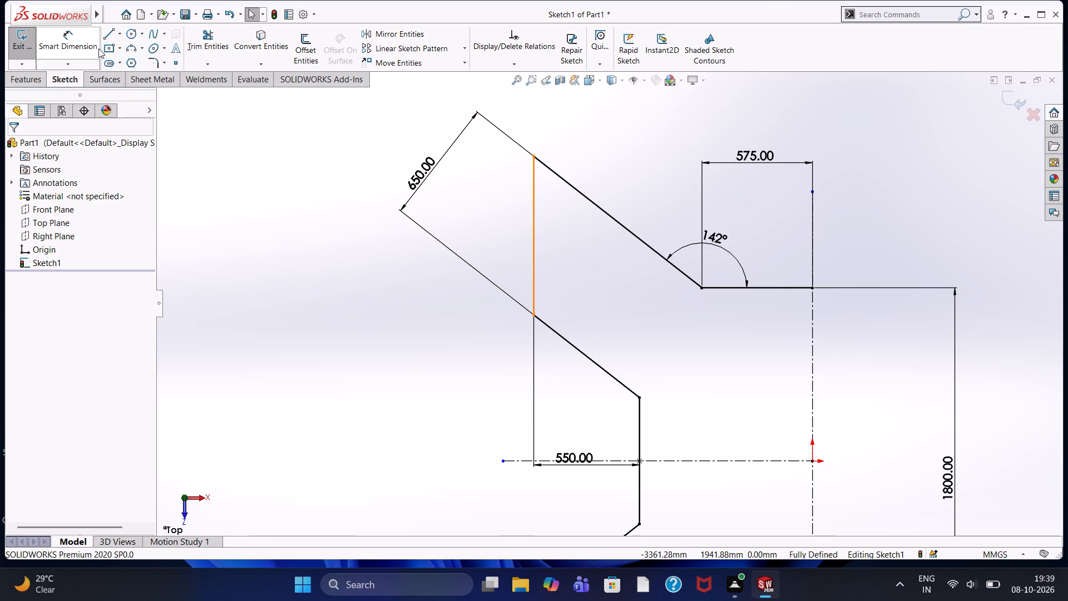
click(106, 33)
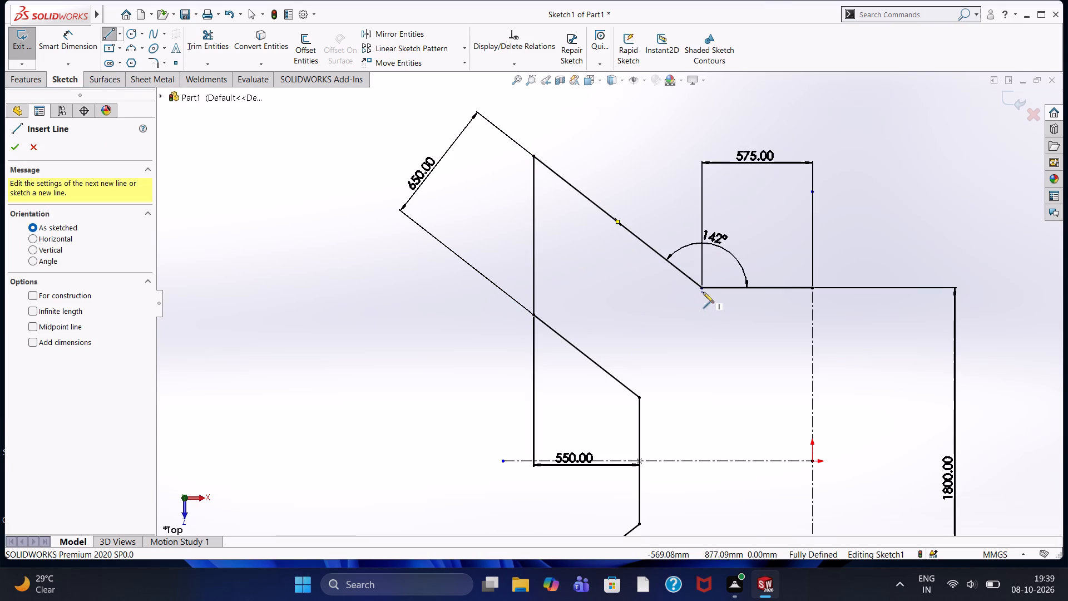
click(703, 290)
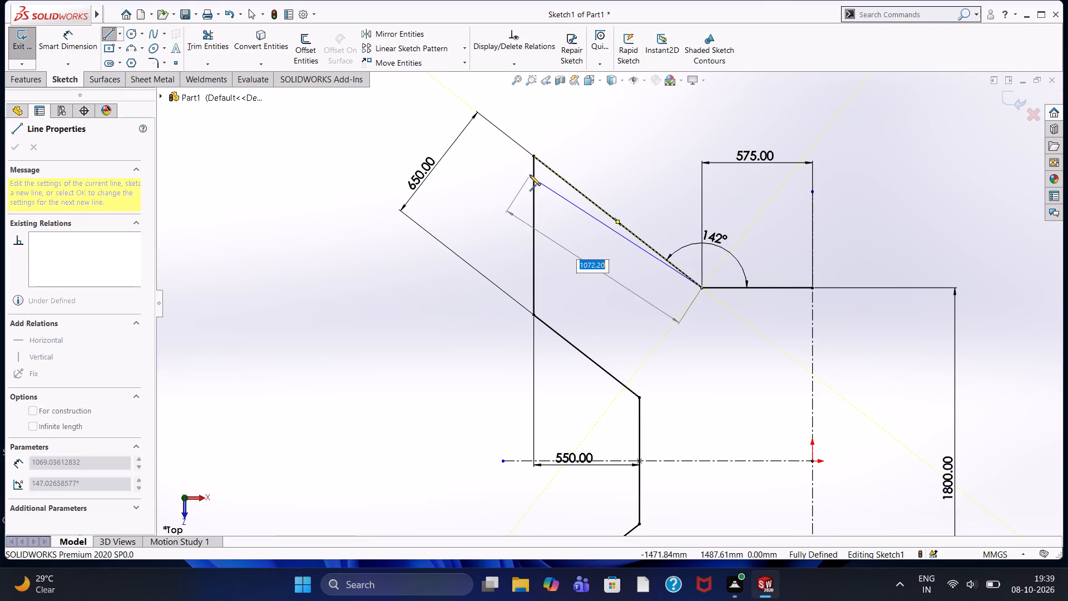
click(532, 170)
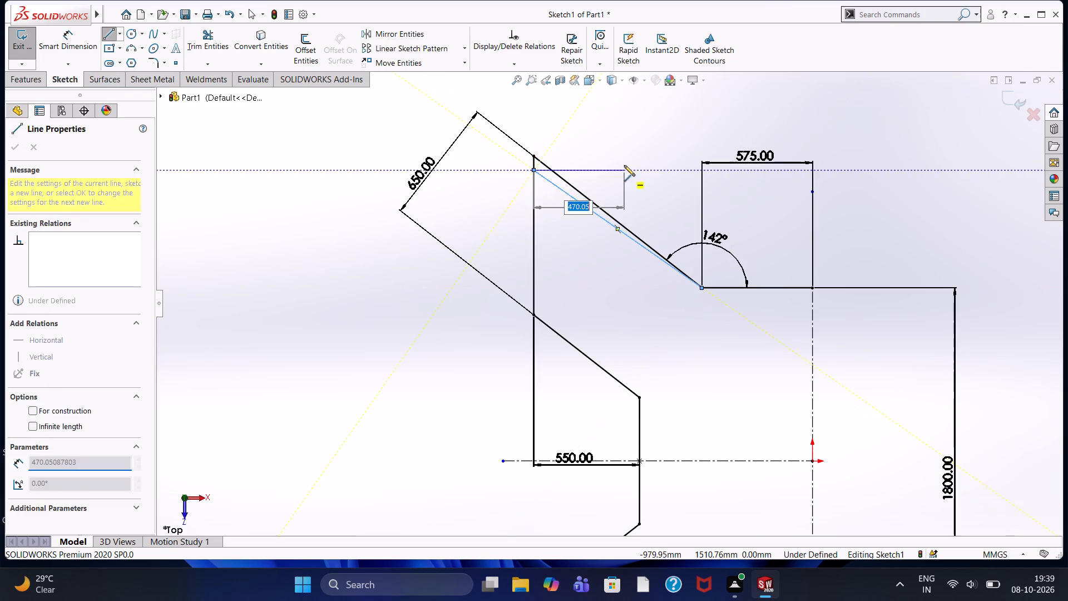
right_click(624, 160)
click(629, 164)
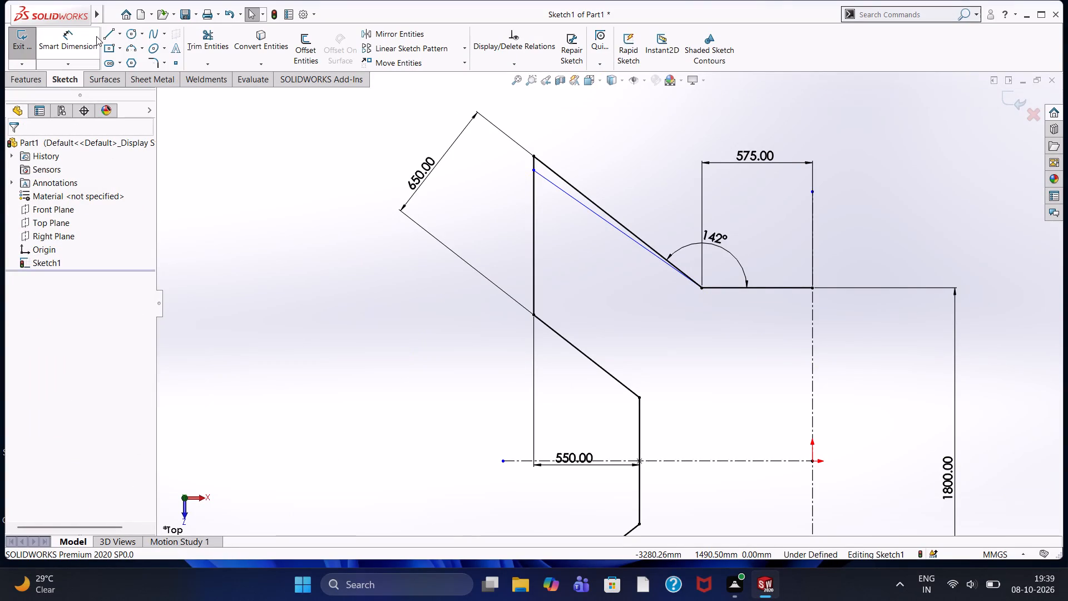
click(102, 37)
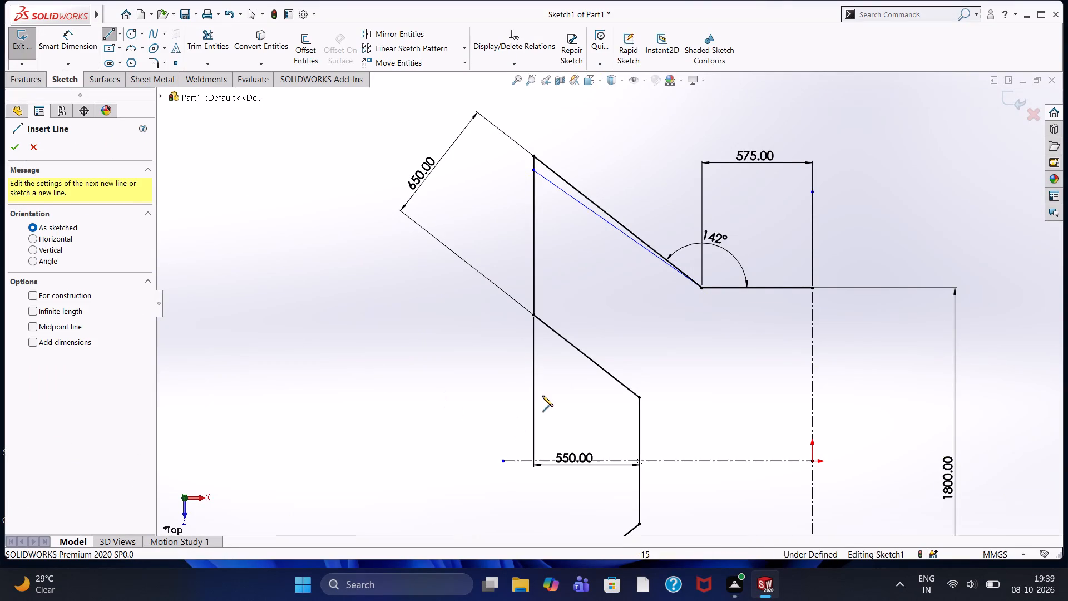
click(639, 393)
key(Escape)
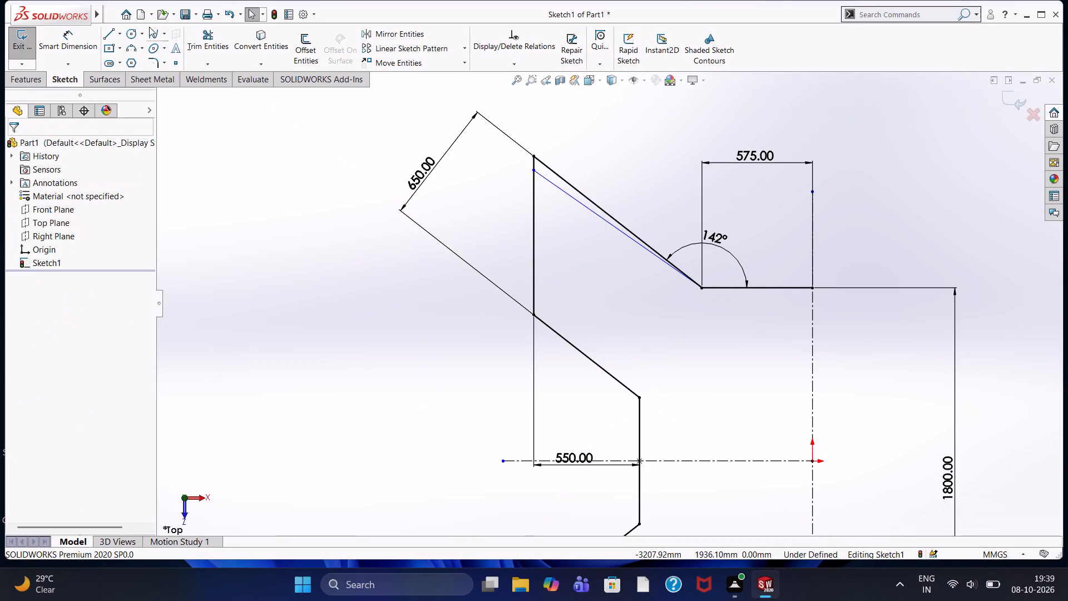
Sketch a line about 780 mm long from the upper arm's inner bottom corner to its vertical end line, just above the lower corner.
click(109, 35)
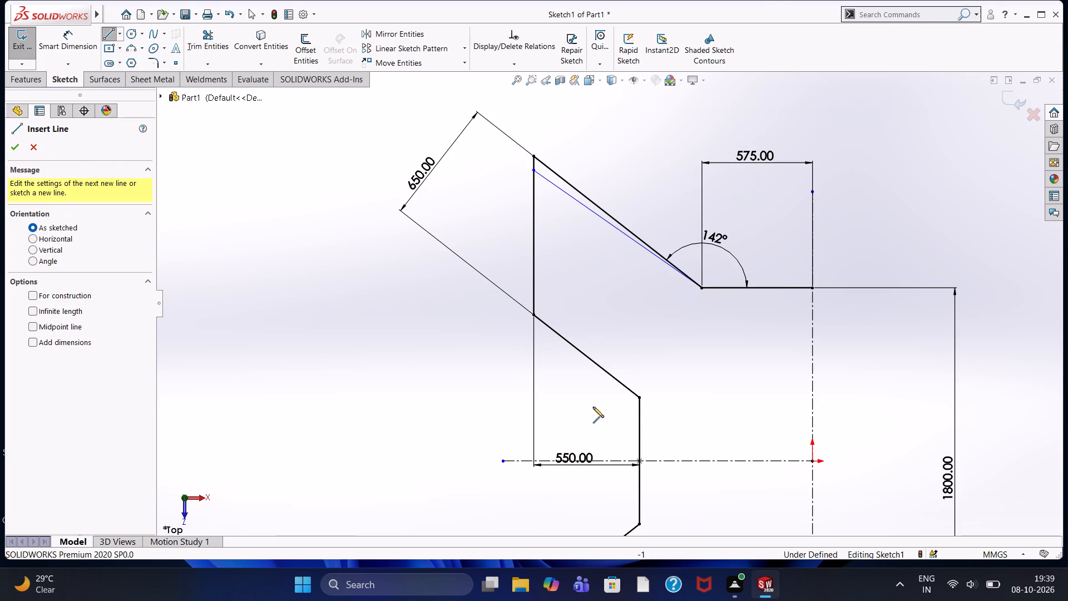
click(641, 400)
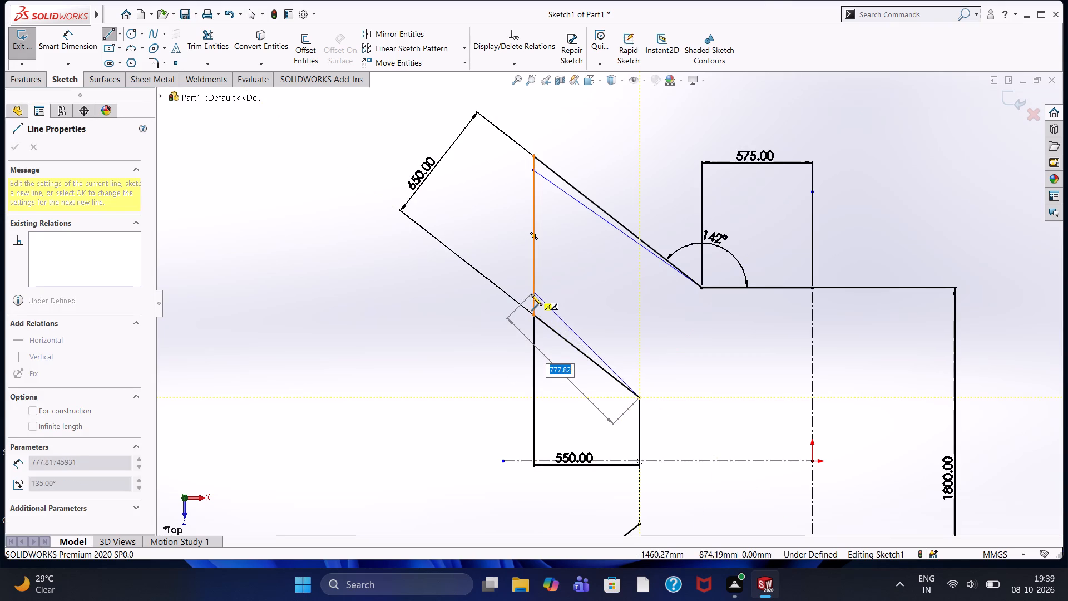
click(531, 297)
key(Escape)
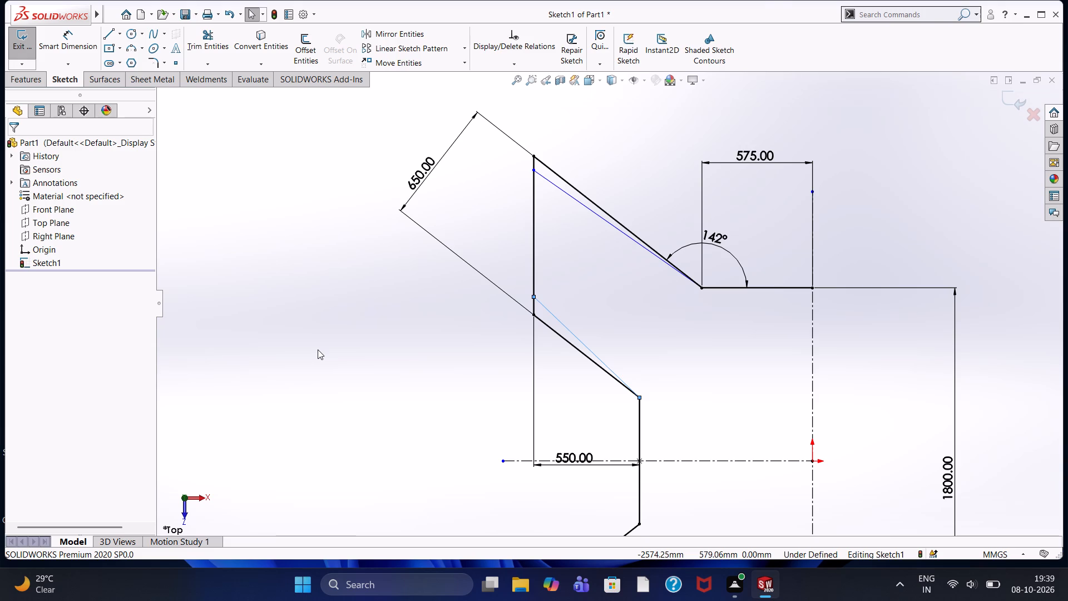
Convert the upper arm's two original parallel diagonals to construction geometry.
click(563, 181)
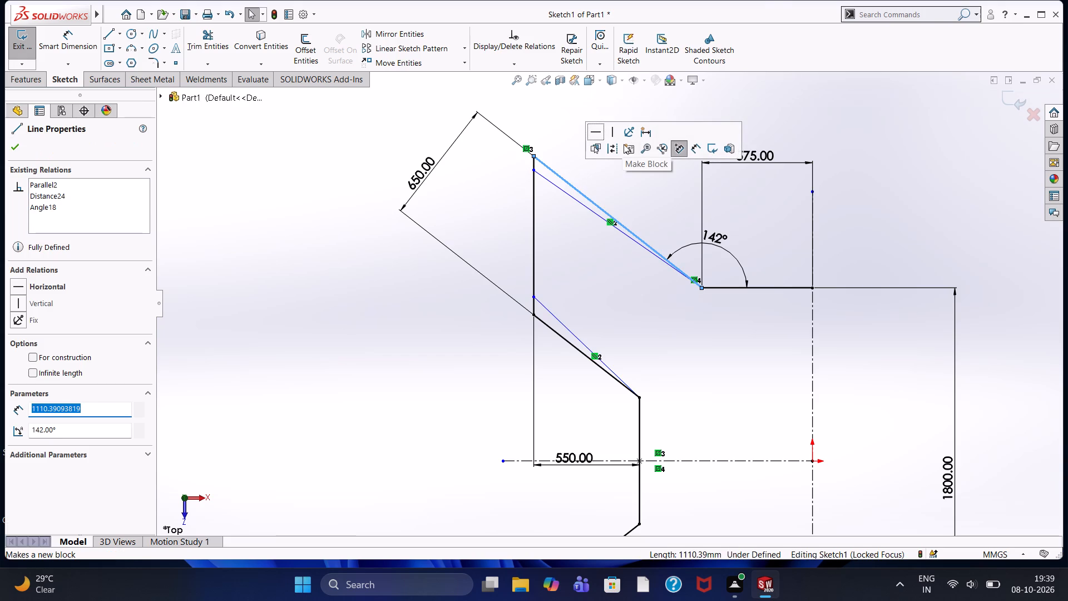
click(612, 144)
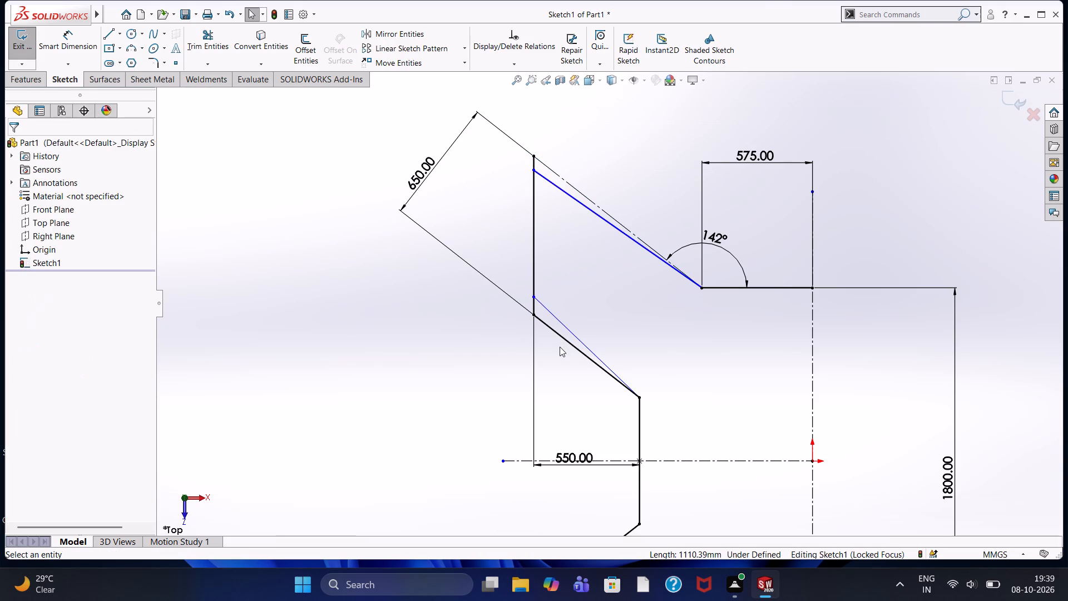
click(562, 339)
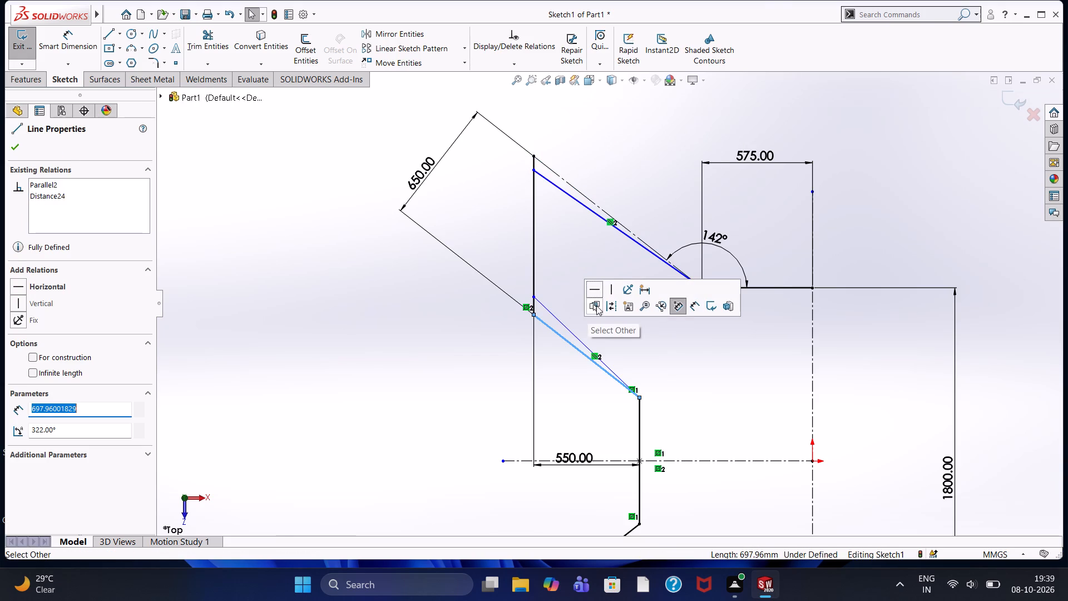
click(615, 305)
key(Escape)
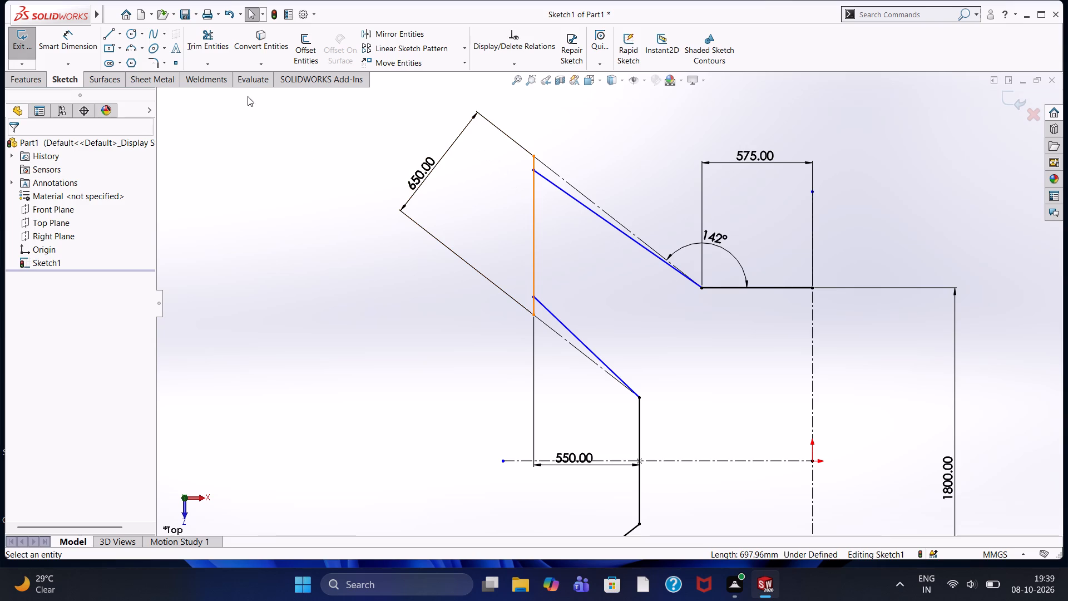
Trim the upper arm's vertical end line above and below the two new diagonals, using Trim to closest.
click(216, 40)
scroll(479, 126, down, 3)
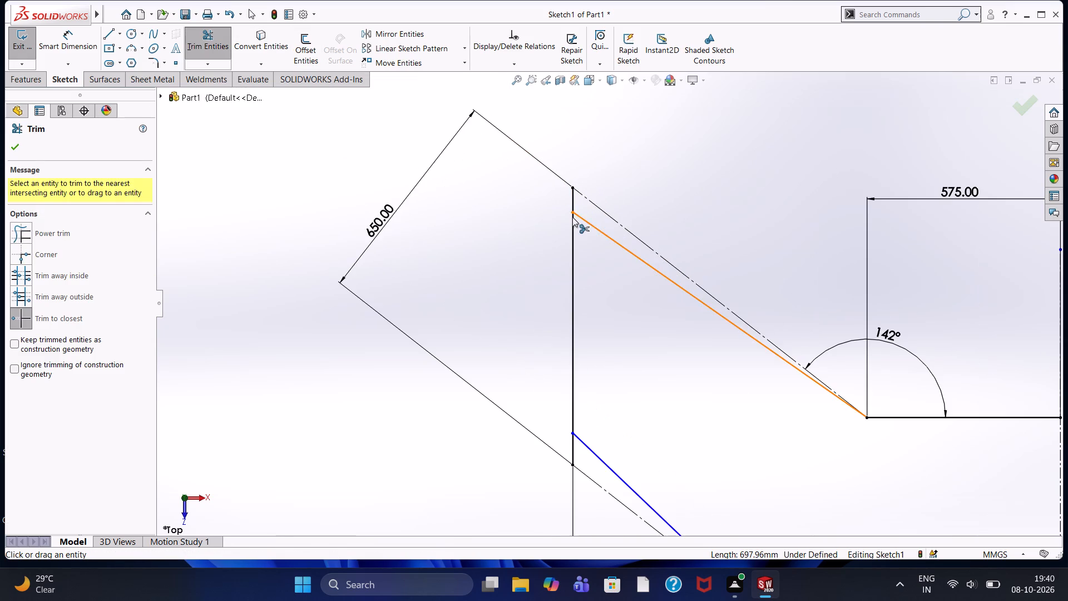
drag(572, 206, 568, 219)
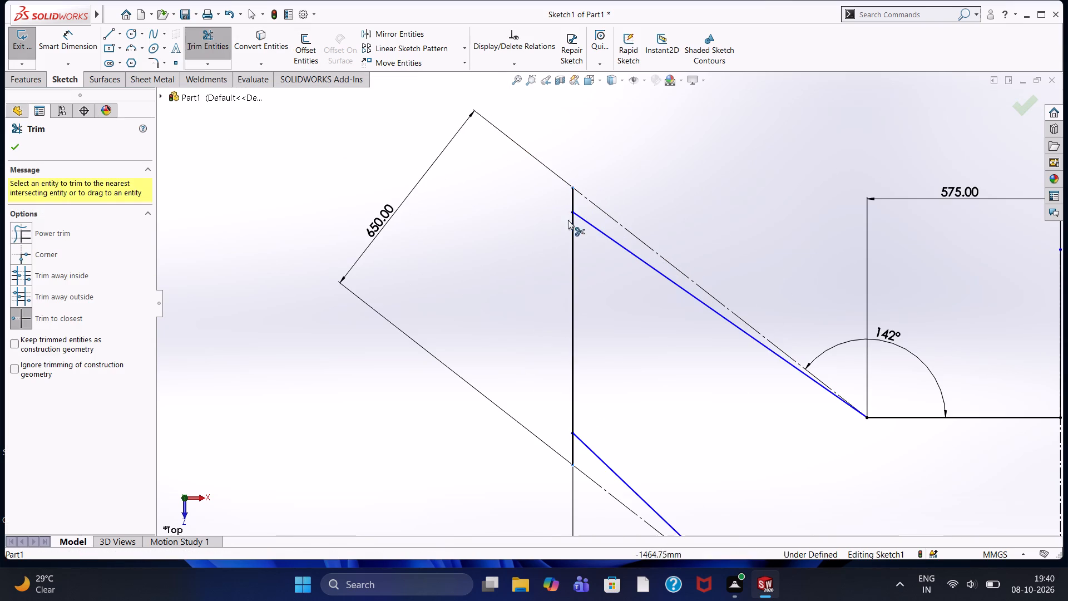
click(570, 201)
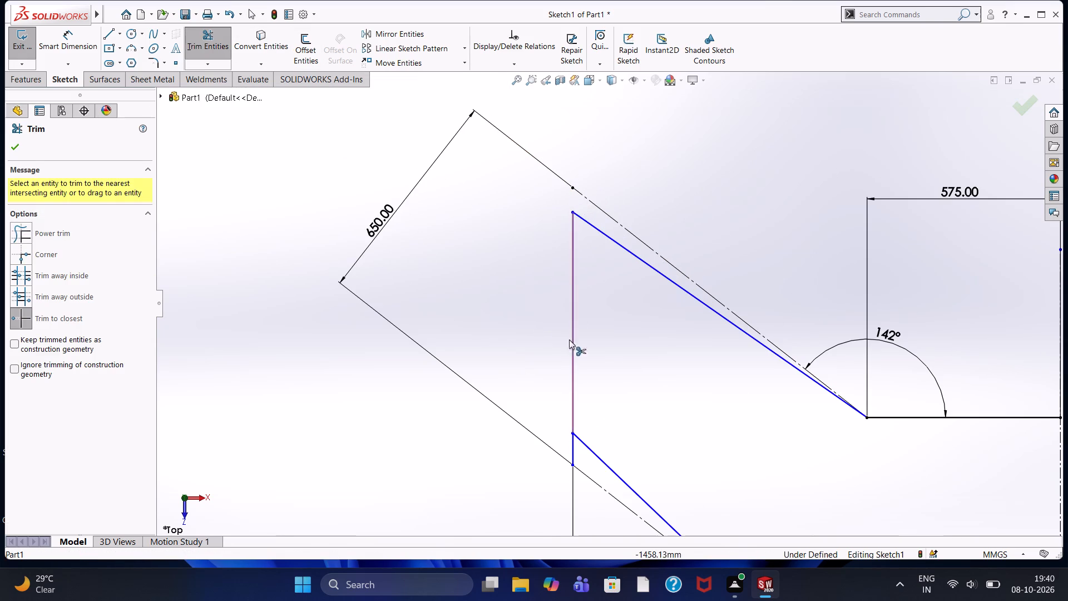
scroll(568, 457, down, 4)
click(589, 408)
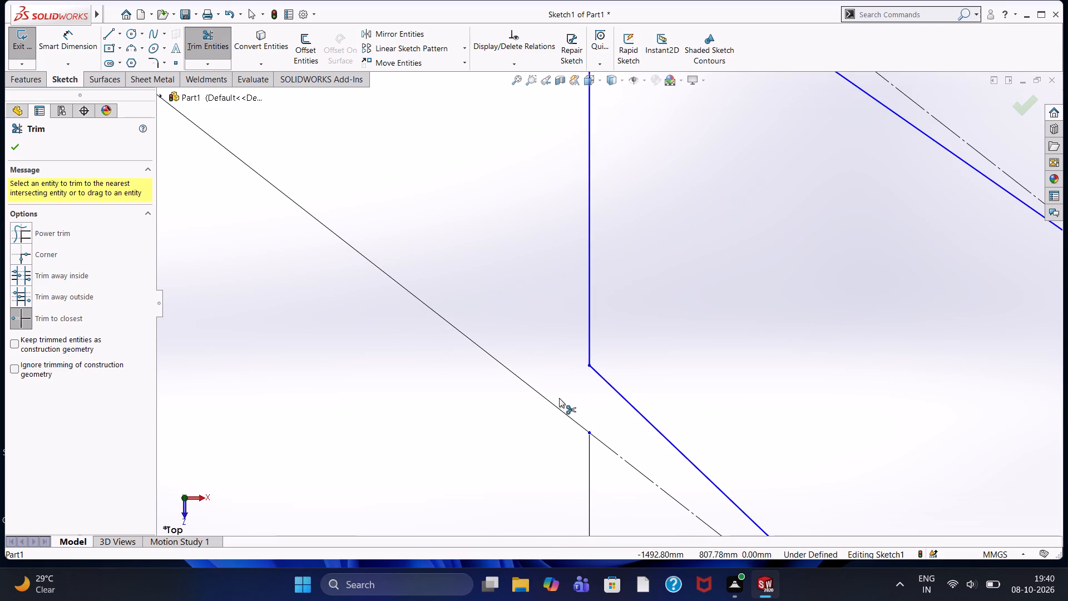
scroll(559, 398, up, 3)
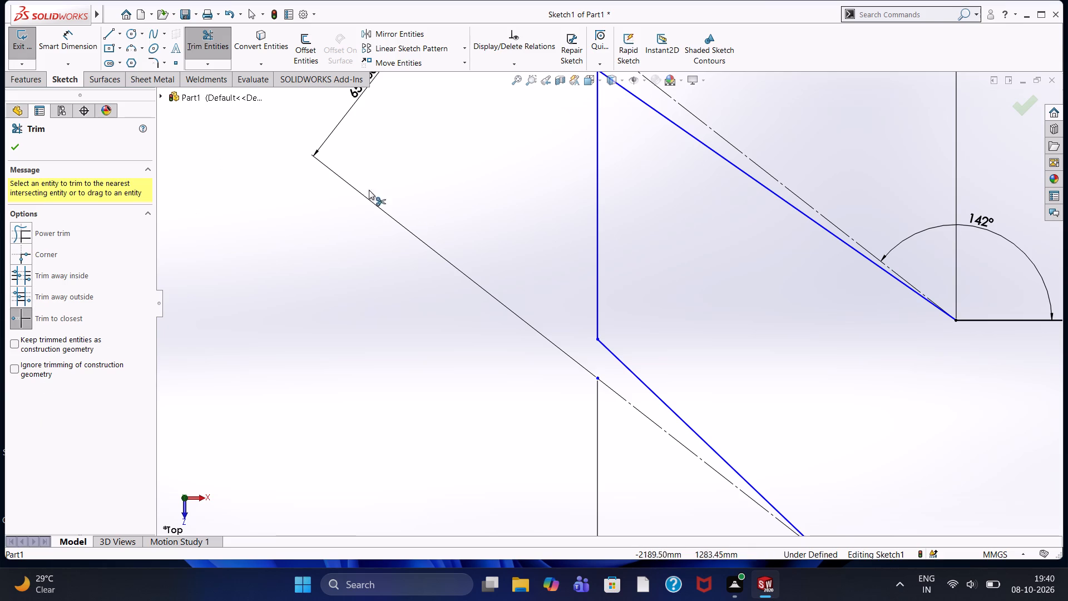
scroll(430, 225, up, 3)
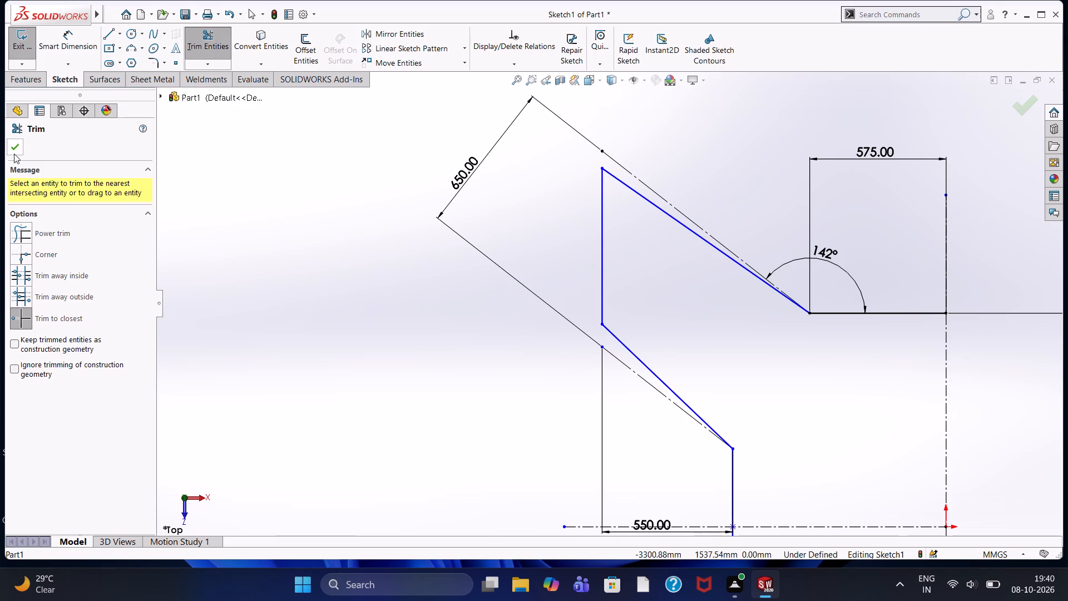
click(14, 154)
Dimension the angle between the upper arm's new top diagonal and its construction diagonal as 2°.
click(63, 33)
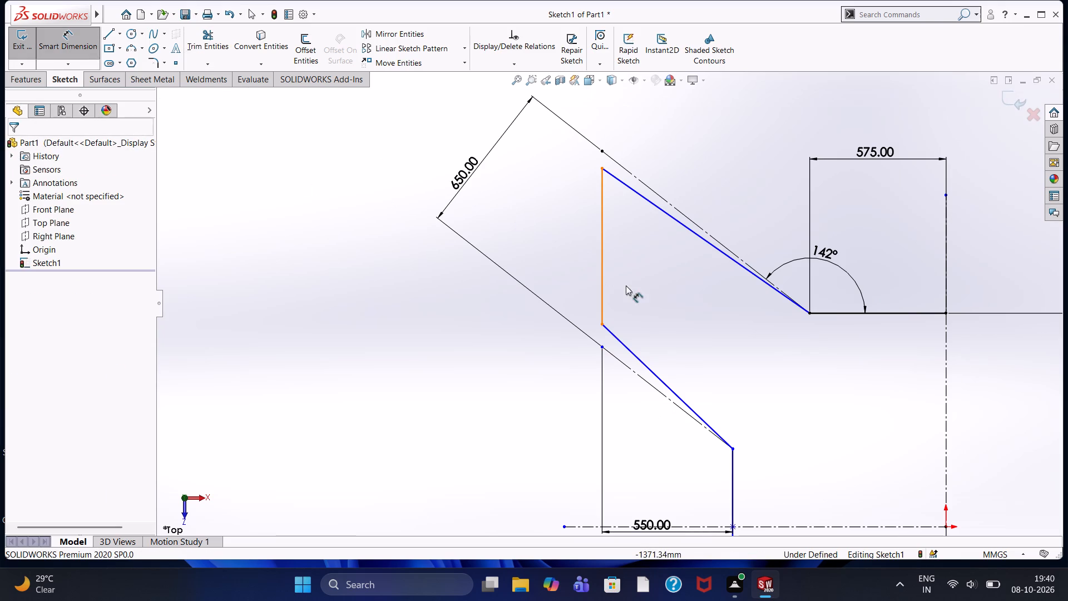
click(647, 201)
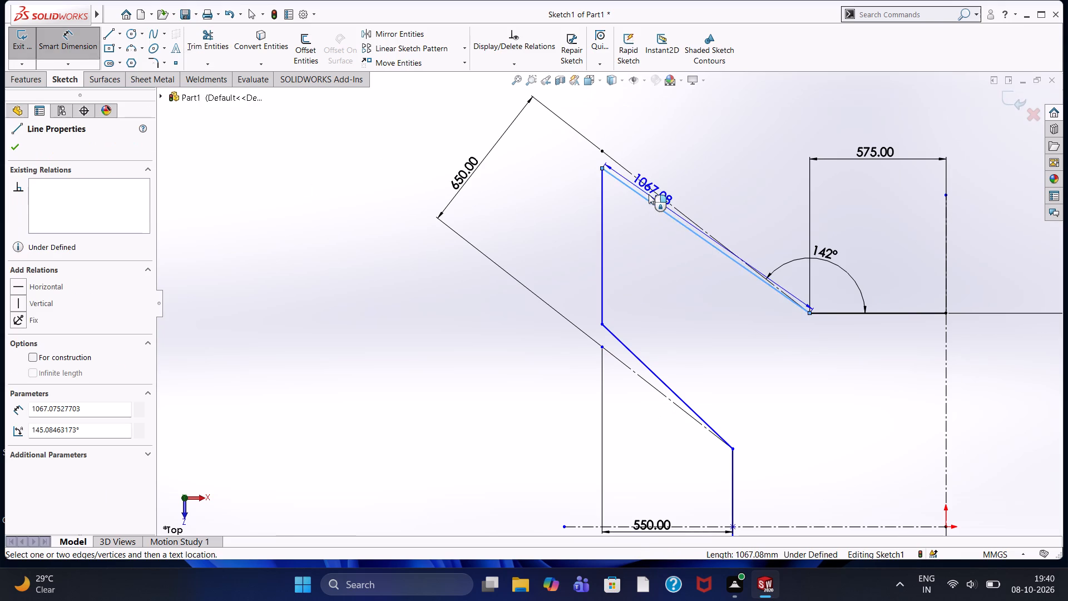
click(650, 190)
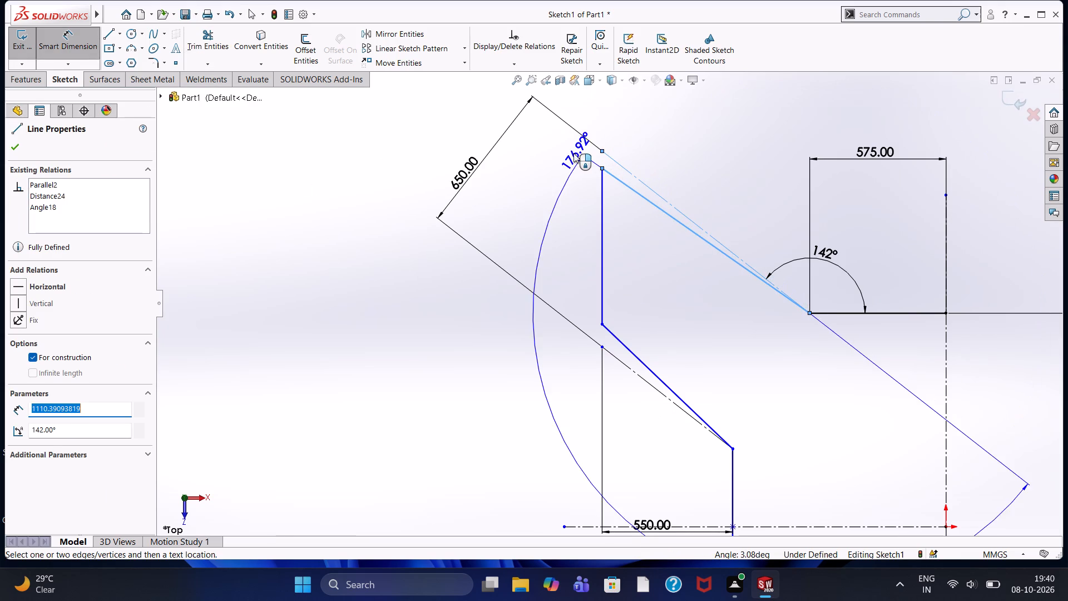
click(577, 148)
key(2)
key(Return)
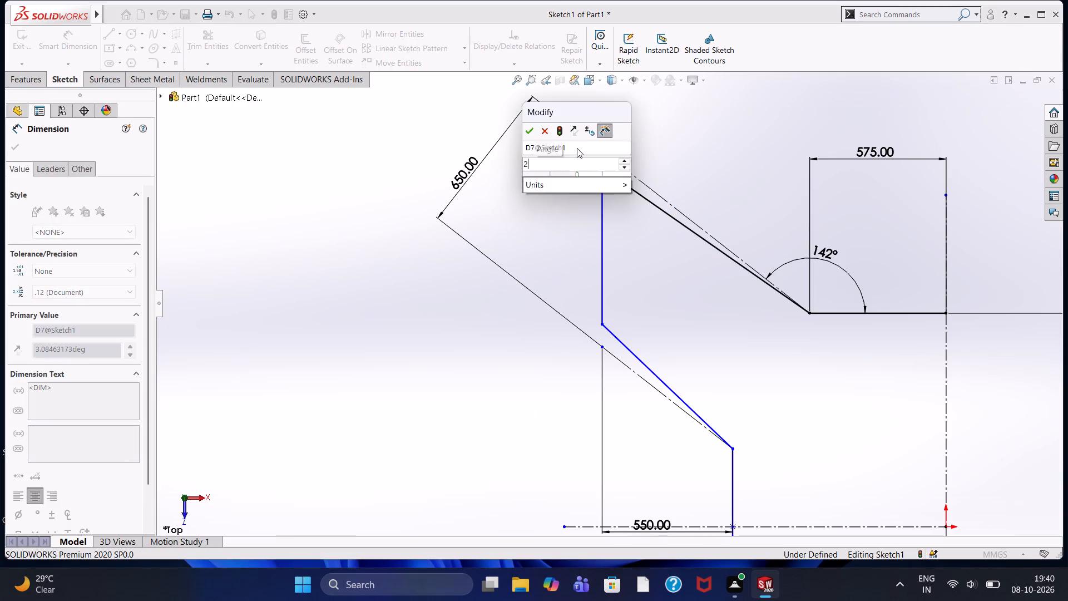
Dimension the angle between the upper arm's new lower diagonal and its construction diagonal as 2° and finish dimensioning.
click(621, 360)
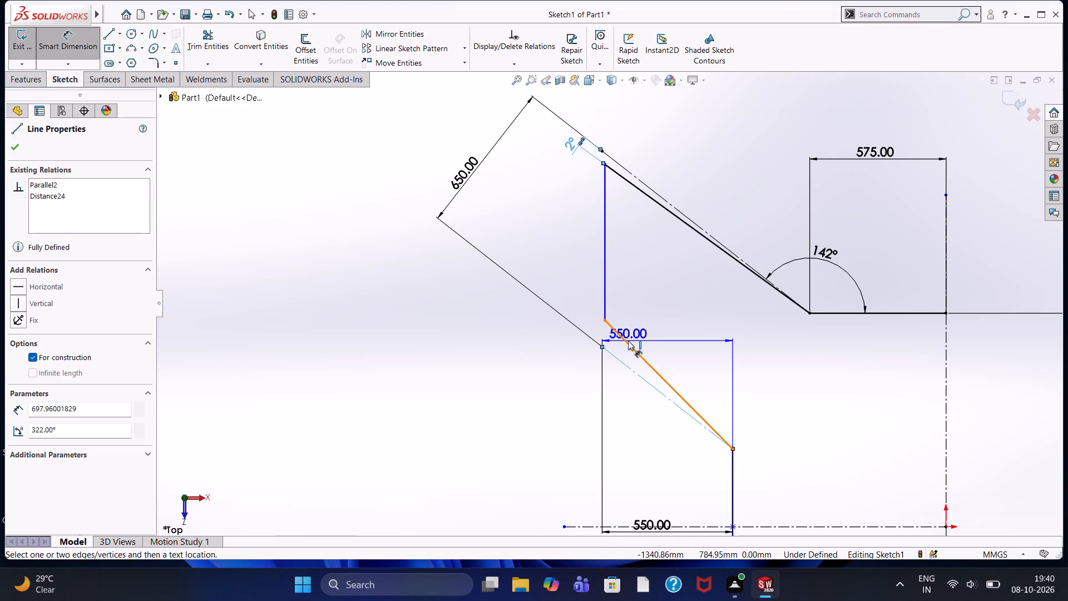
click(628, 341)
click(592, 313)
key(2)
key(Return)
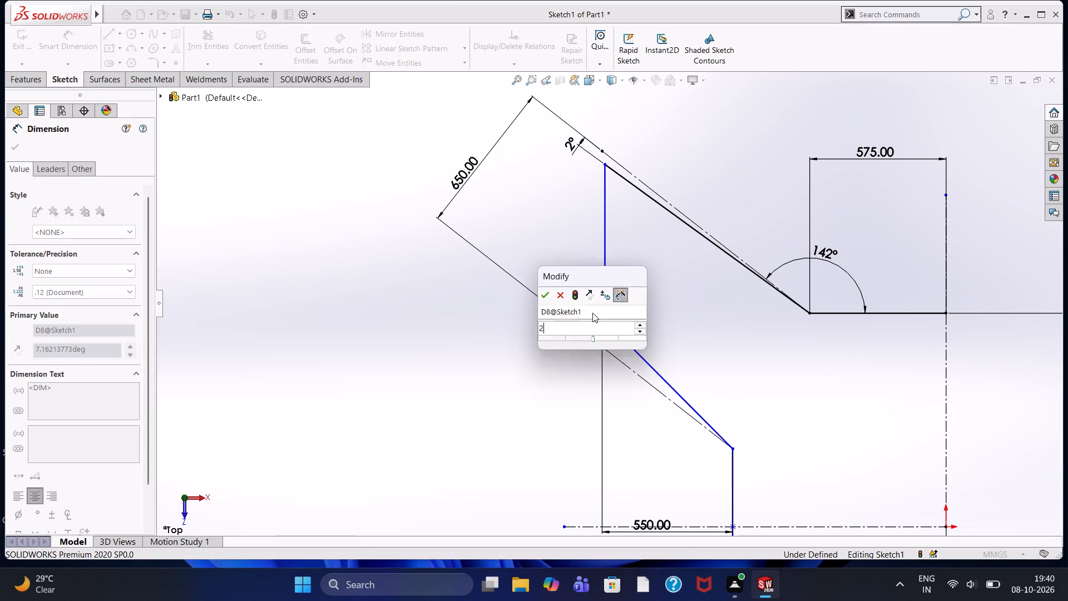
click(15, 143)
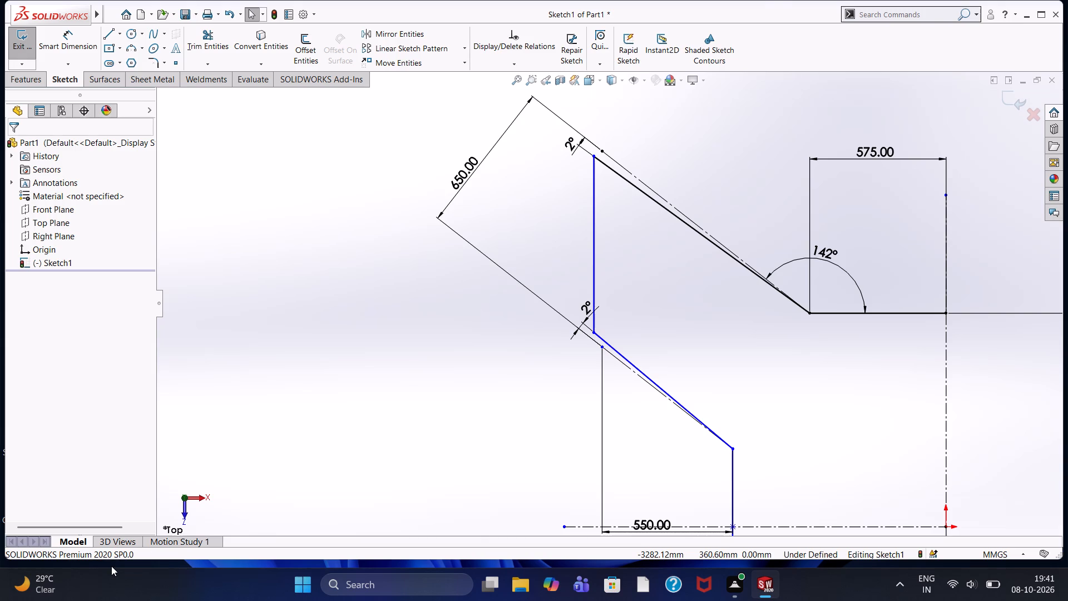
Mirror the upper arm's two new diagonals and vertical end line about the horizontal construction line, keeping the originals.
scroll(775, 312, up, 2)
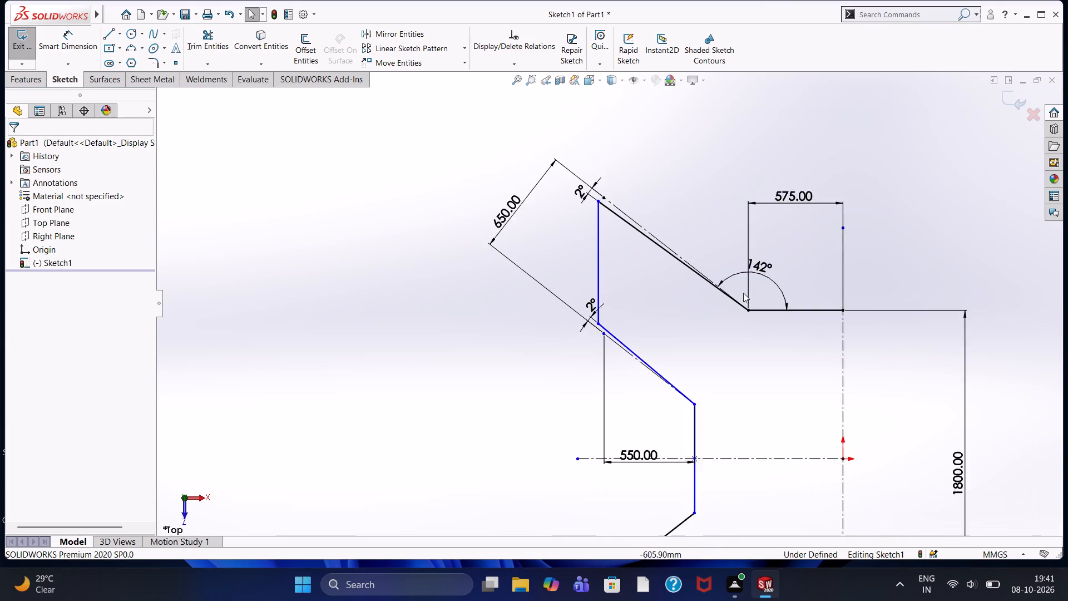
scroll(714, 302, down, 4)
scroll(675, 322, up, 2)
scroll(612, 344, up, 1)
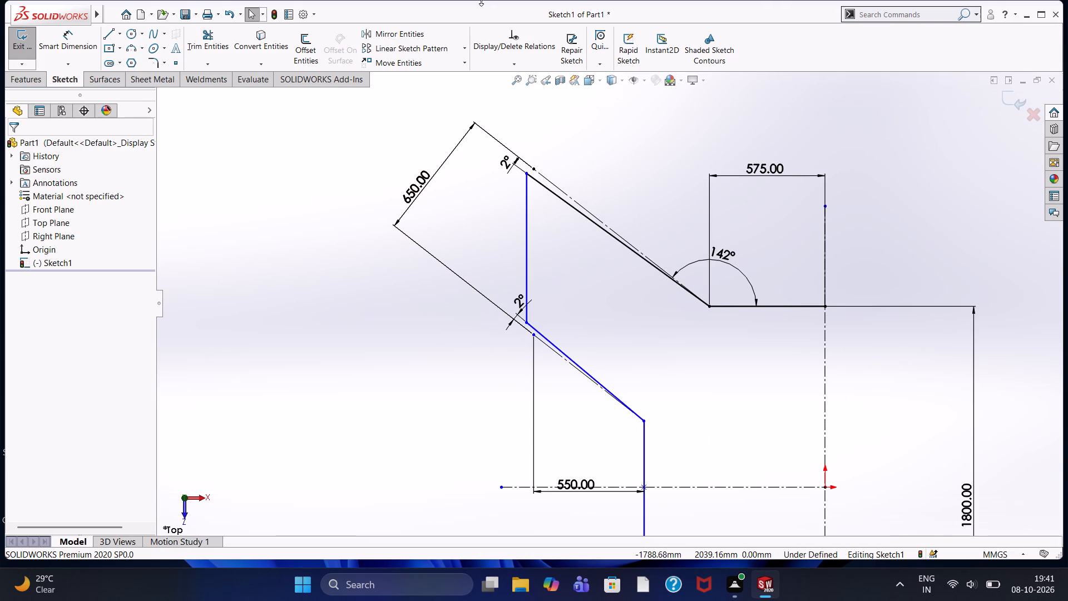
click(408, 37)
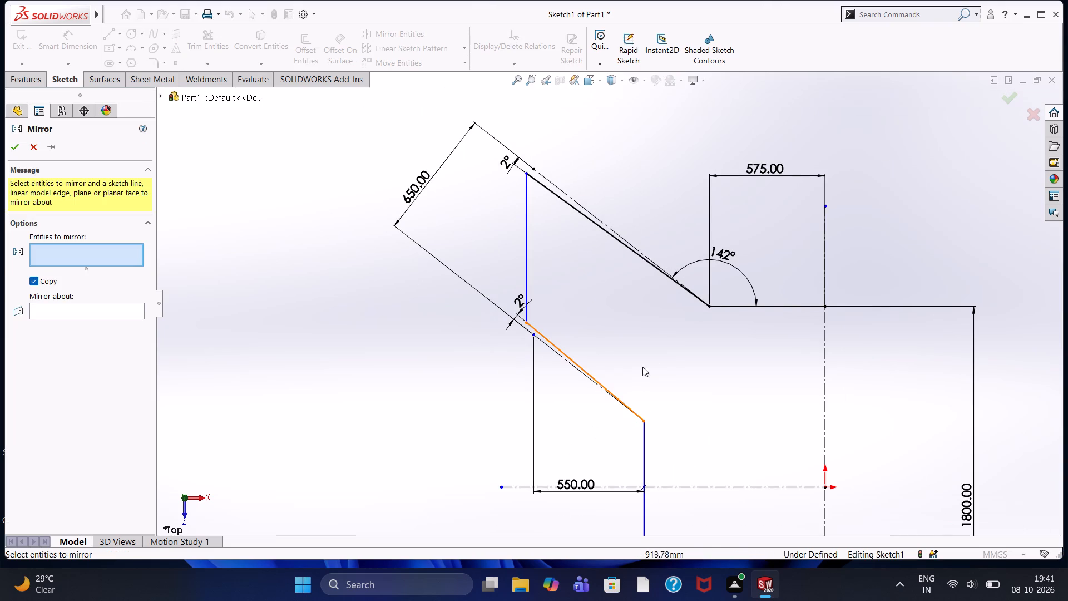
click(616, 239)
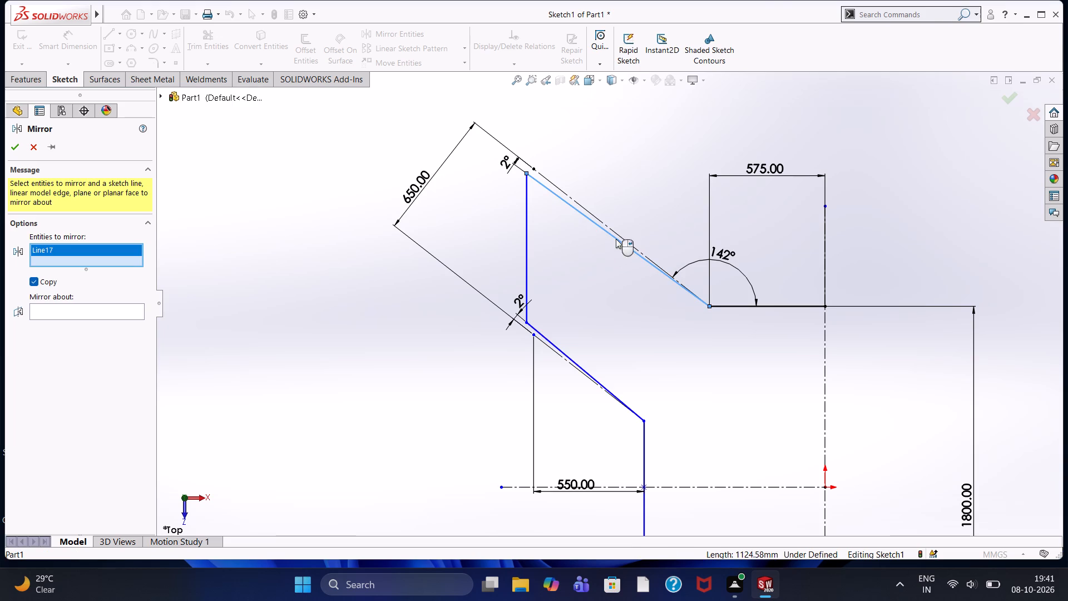
click(526, 265)
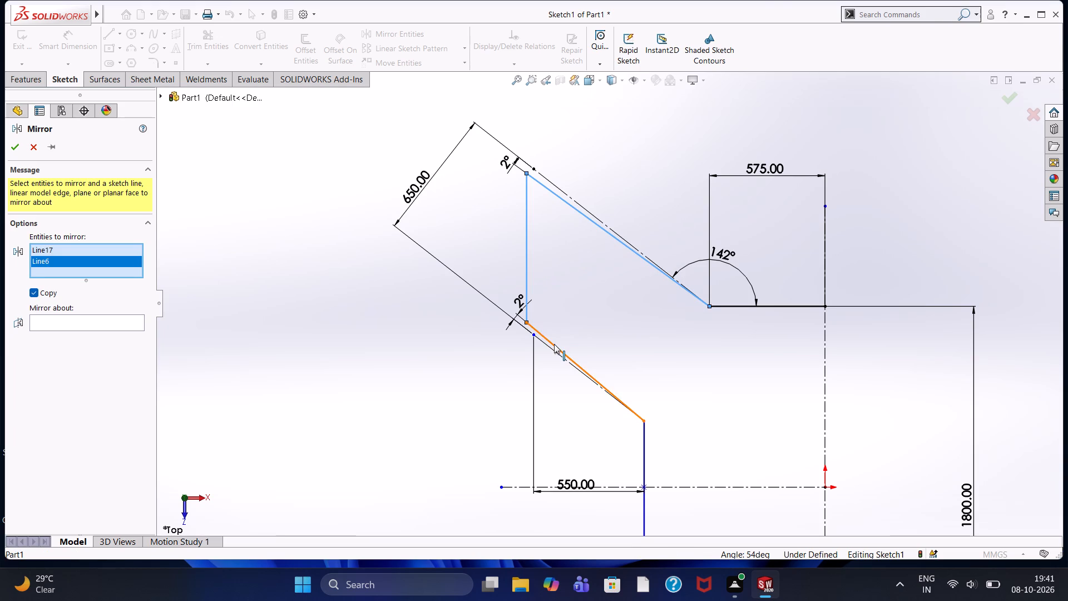
click(554, 344)
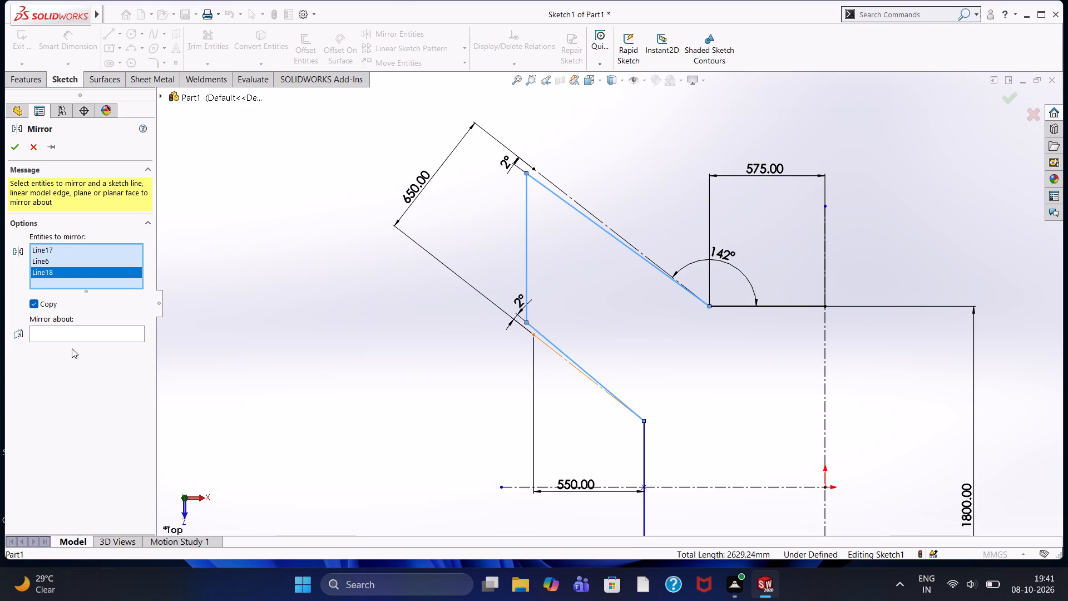
click(81, 331)
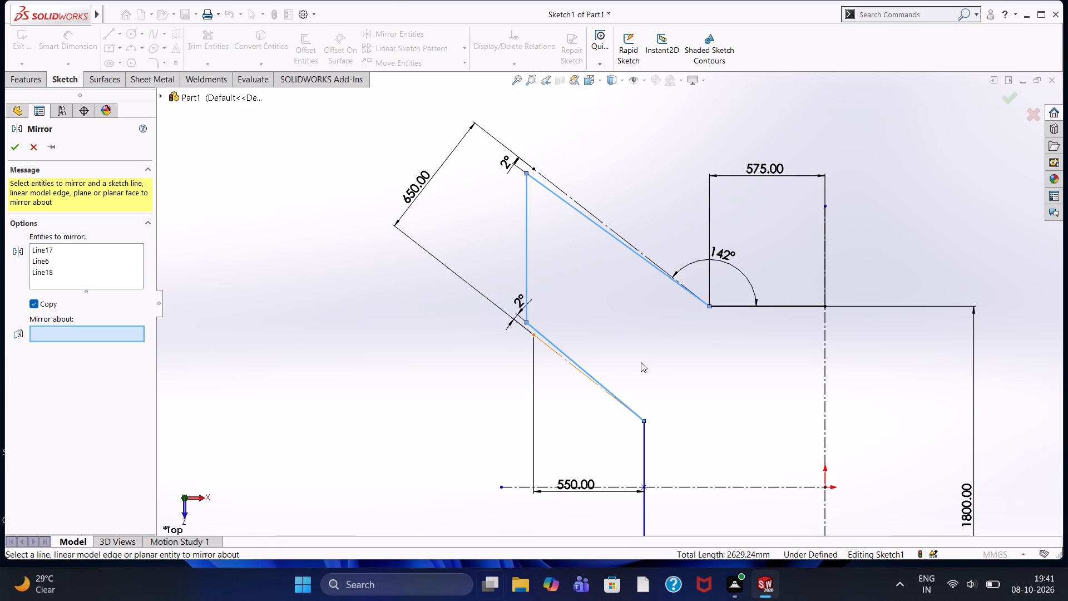
click(657, 488)
scroll(625, 471, up, 3)
scroll(593, 572, up, 3)
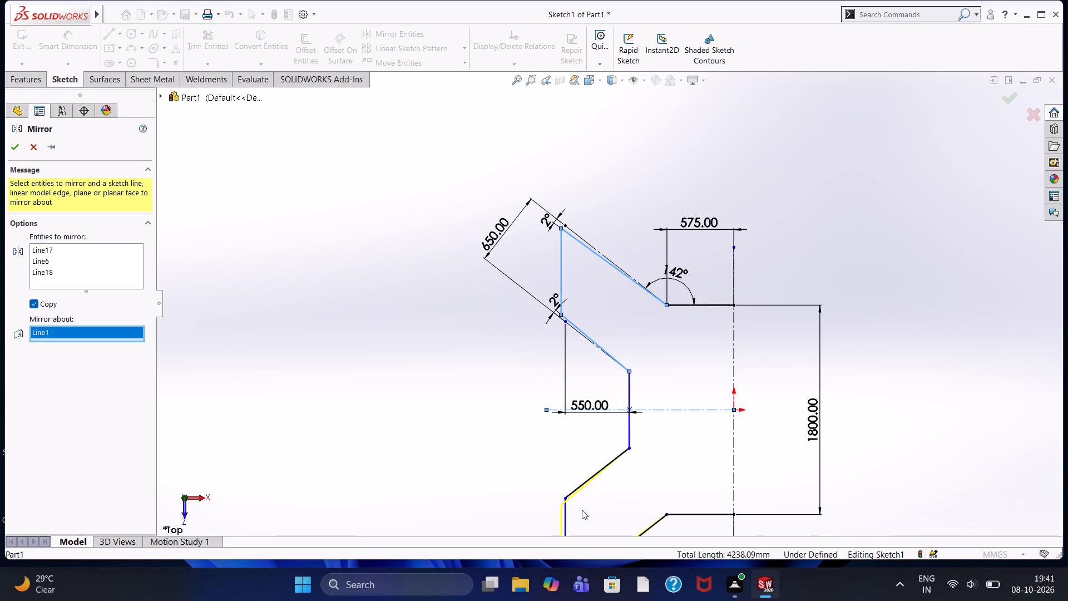
scroll(584, 513, up, 5)
scroll(585, 445, down, 7)
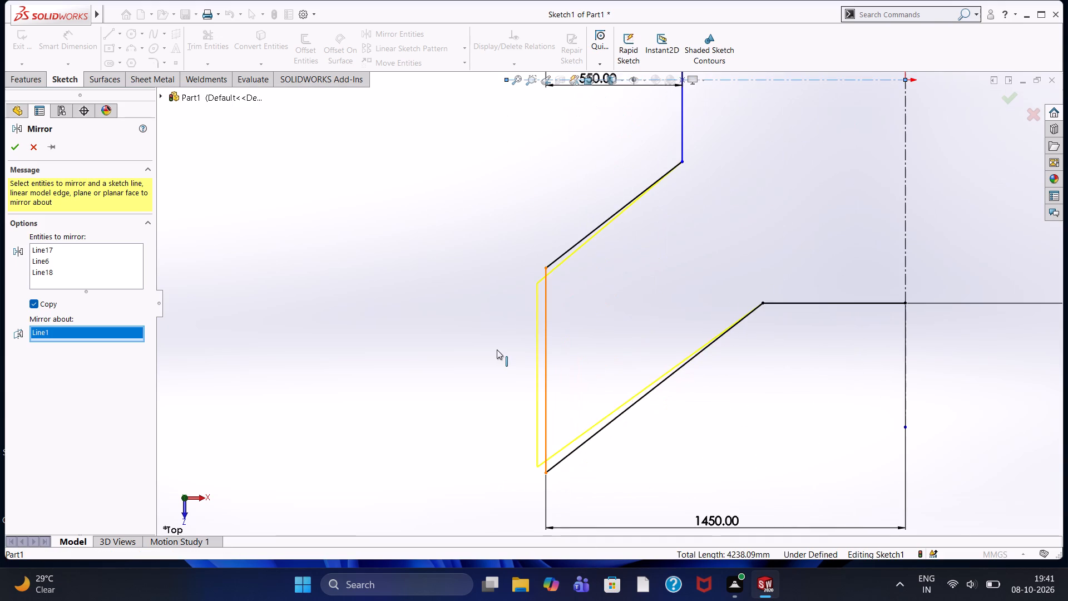
scroll(497, 349, down, 1)
scroll(536, 340, up, 1)
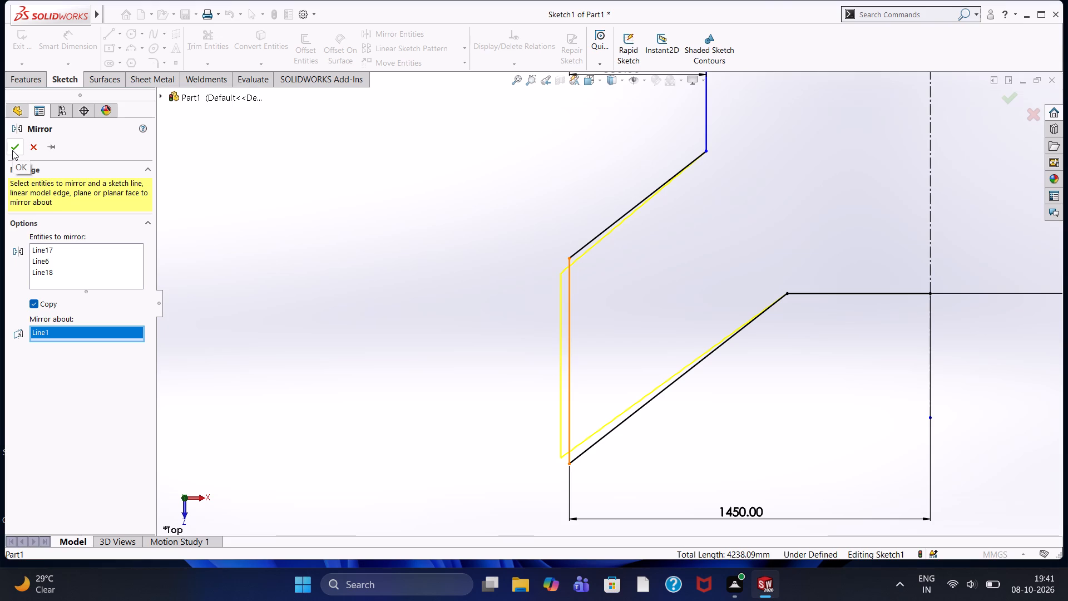
click(12, 150)
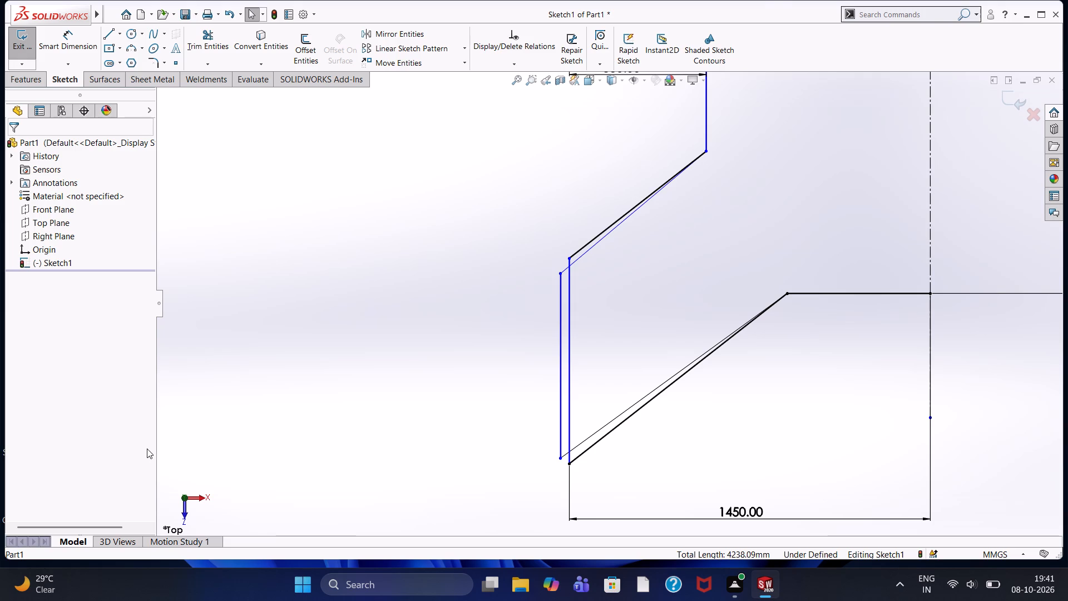
Delete the lower arm's original vertical end line.
click(571, 364)
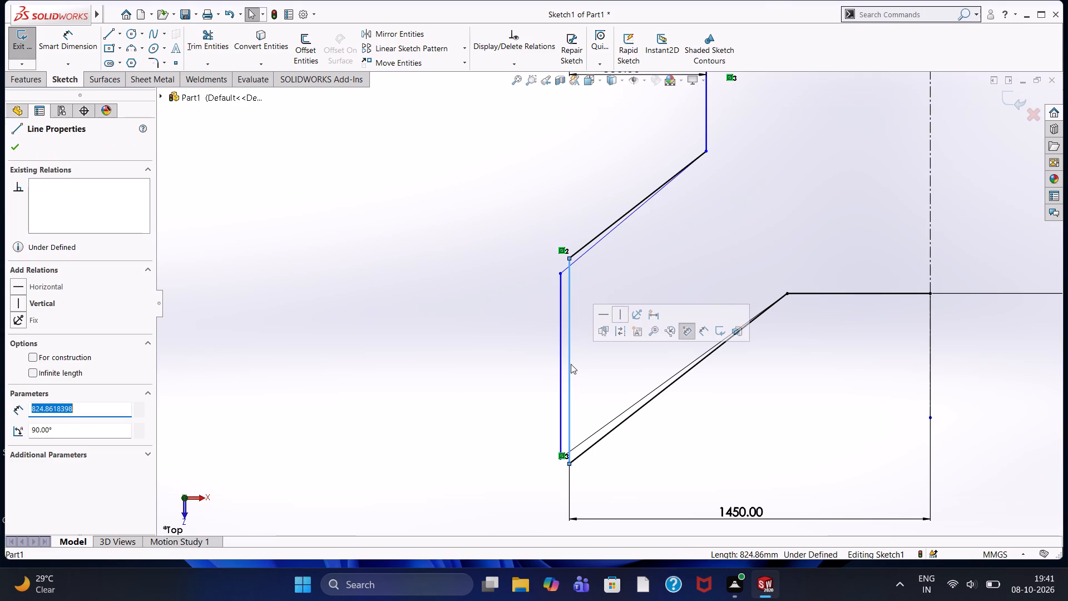
right_click(452, 257)
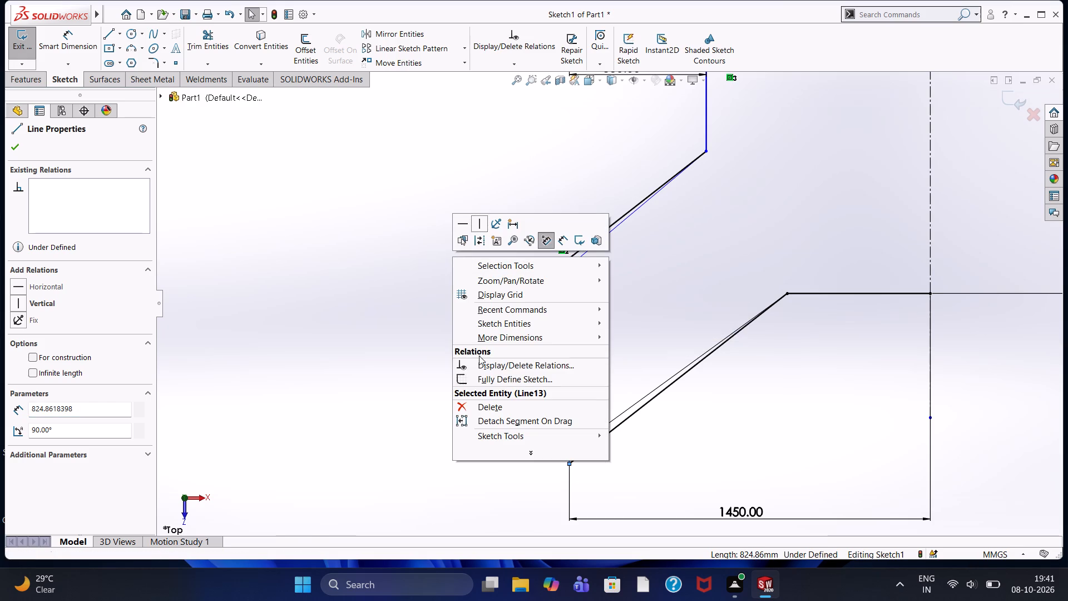
click(485, 403)
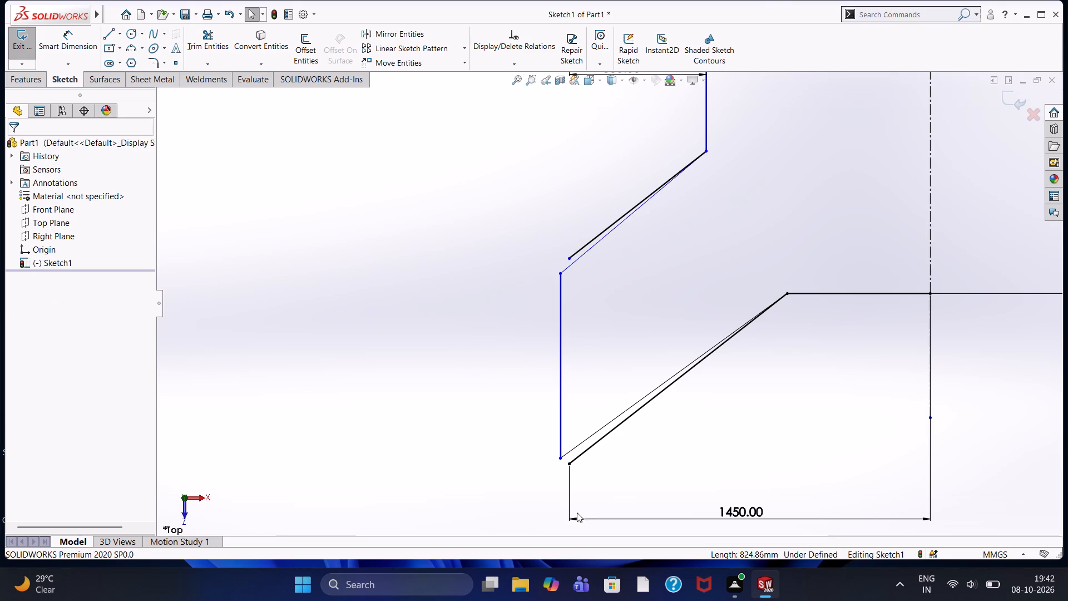
Make the lower arm's mirrored vertical end line coincident with the free endpoint of its original upper diagonal.
click(560, 290)
ctrl+click(568, 258)
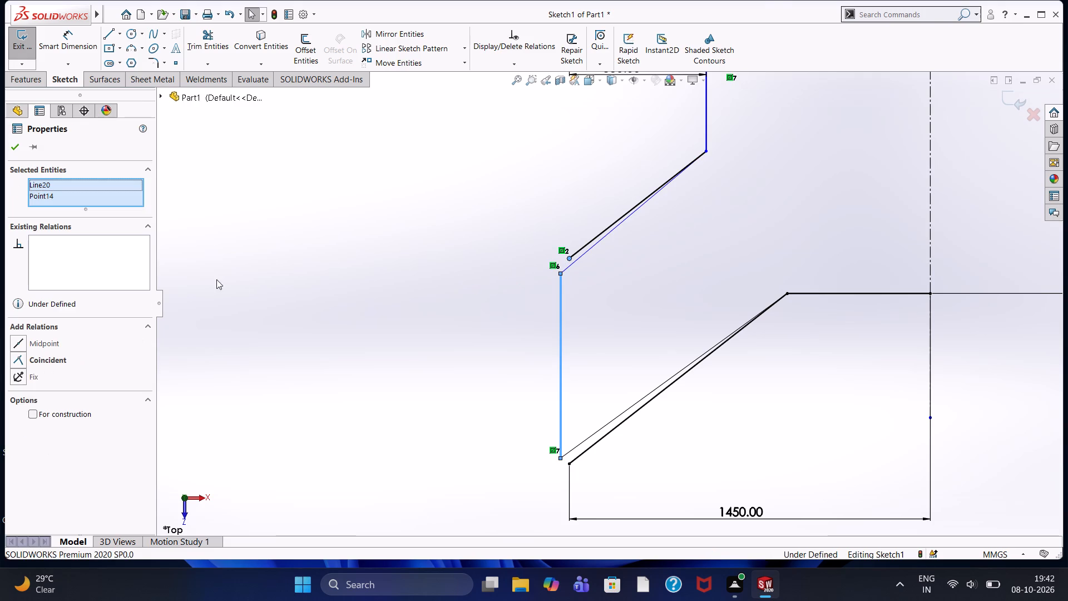
ctrl+click(30, 342)
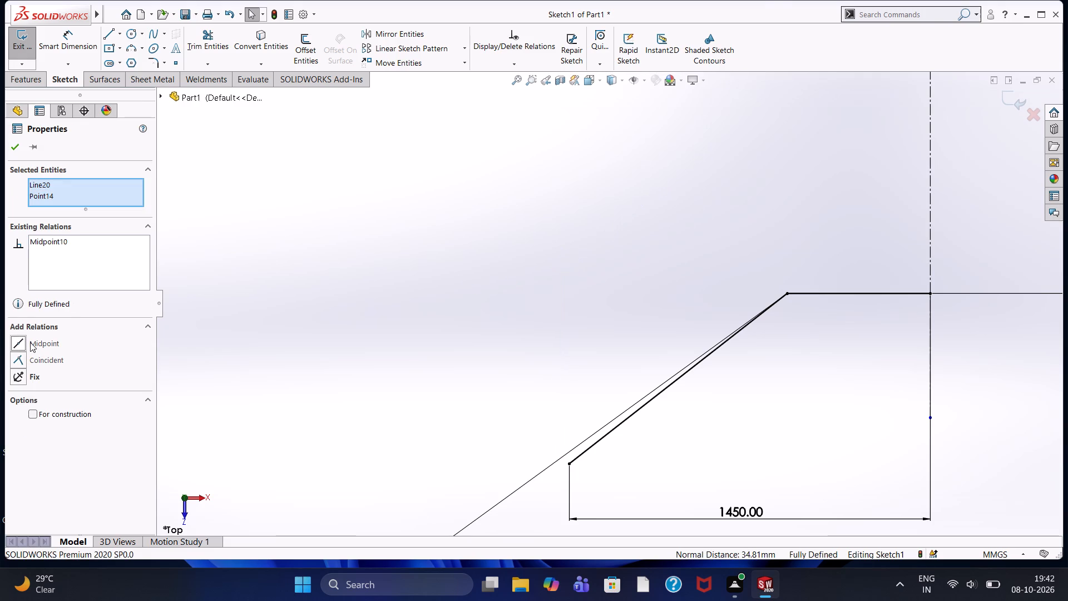
key(ctrl+z)
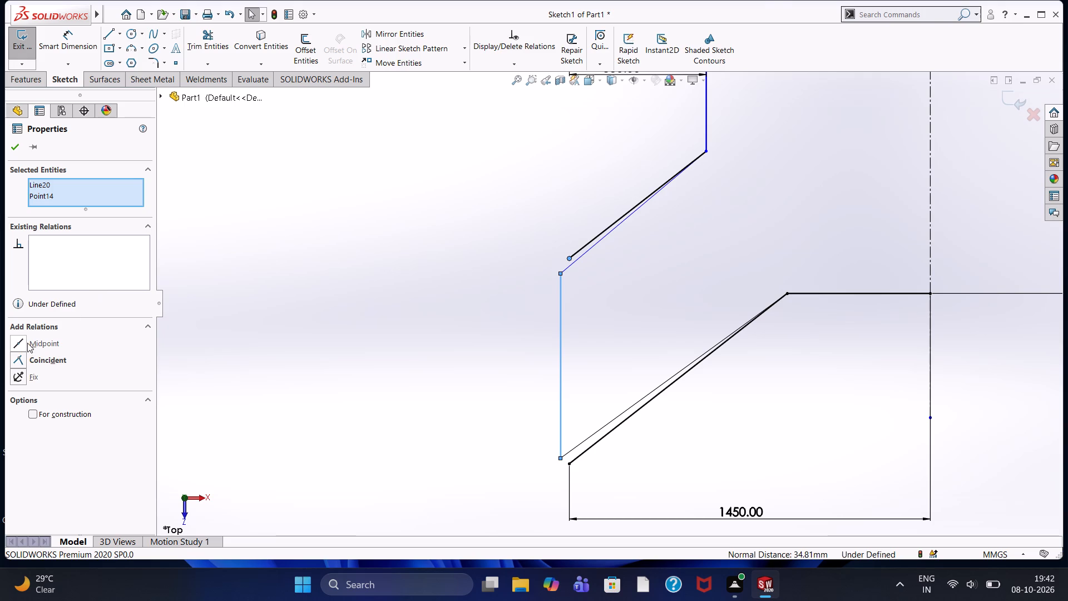
click(33, 358)
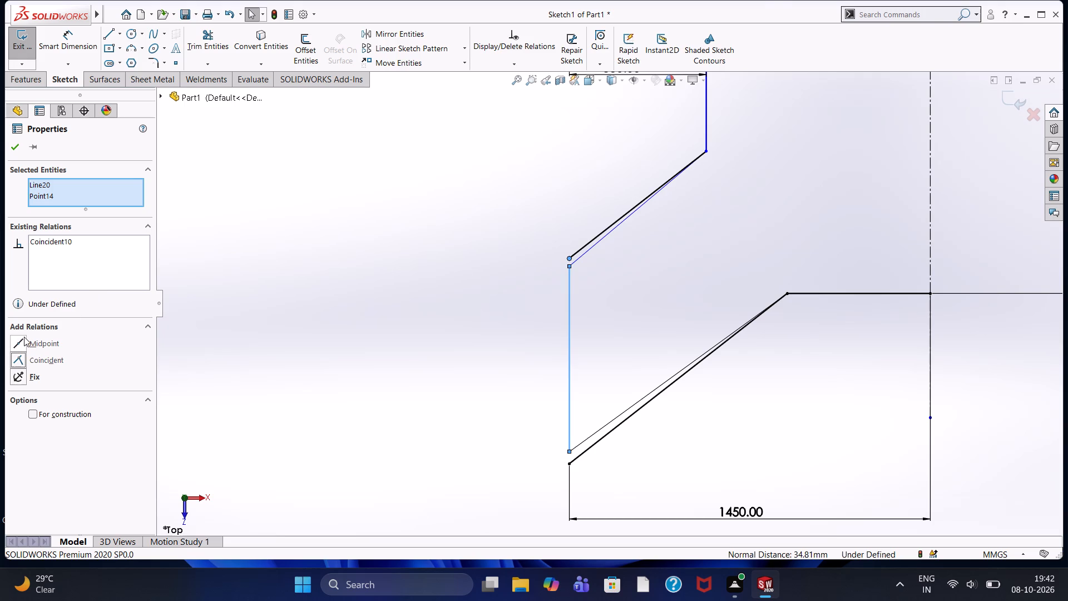
click(10, 150)
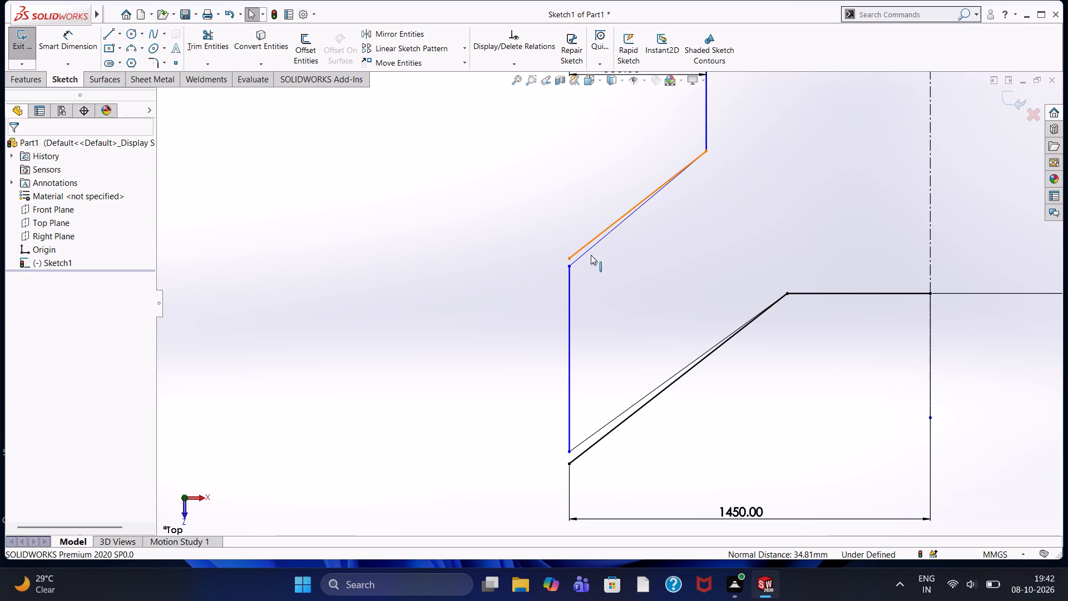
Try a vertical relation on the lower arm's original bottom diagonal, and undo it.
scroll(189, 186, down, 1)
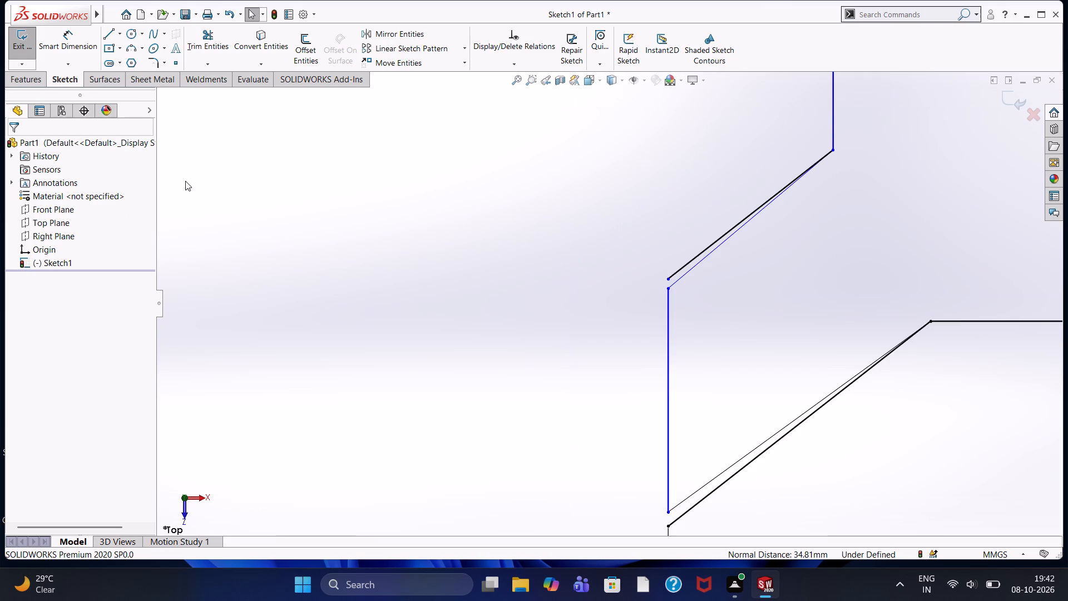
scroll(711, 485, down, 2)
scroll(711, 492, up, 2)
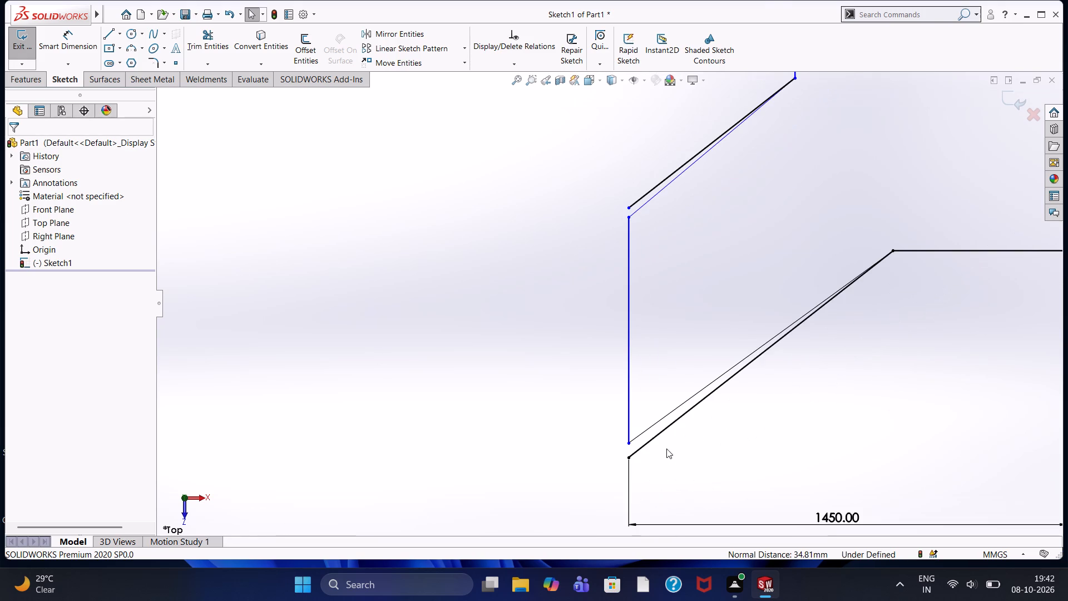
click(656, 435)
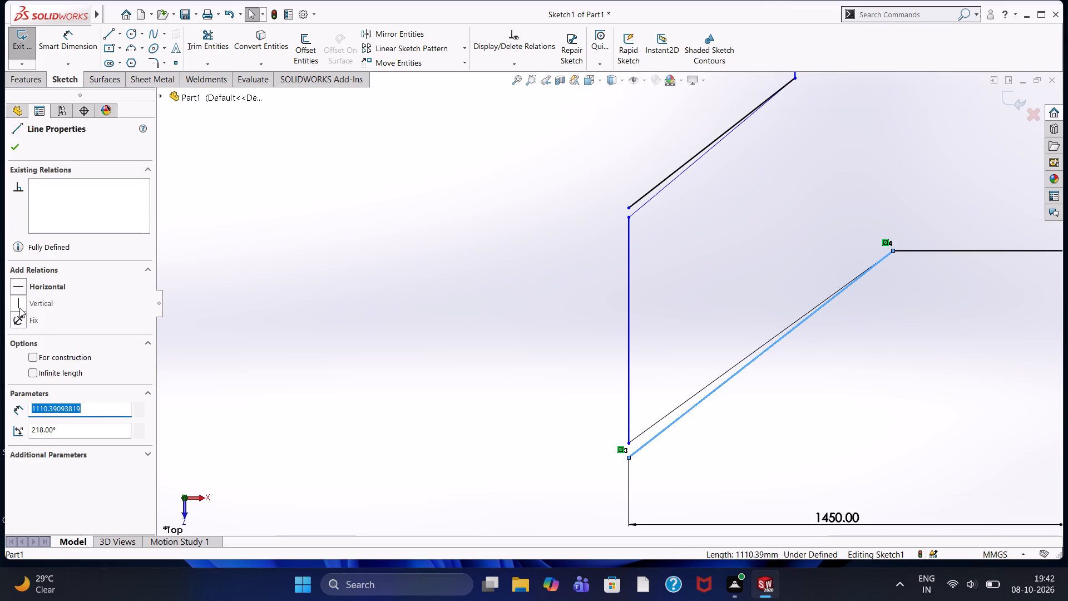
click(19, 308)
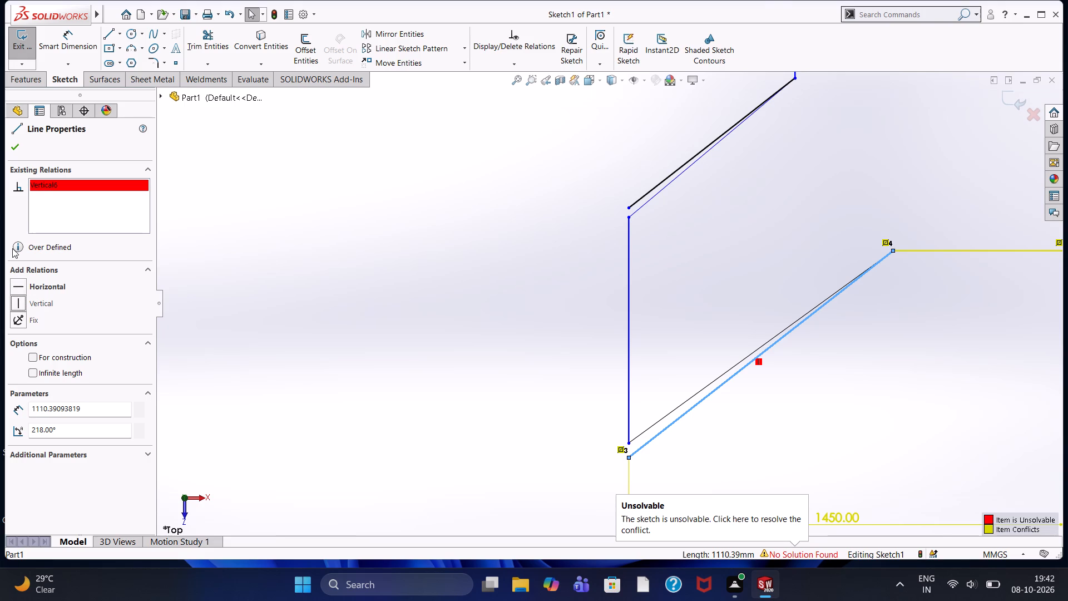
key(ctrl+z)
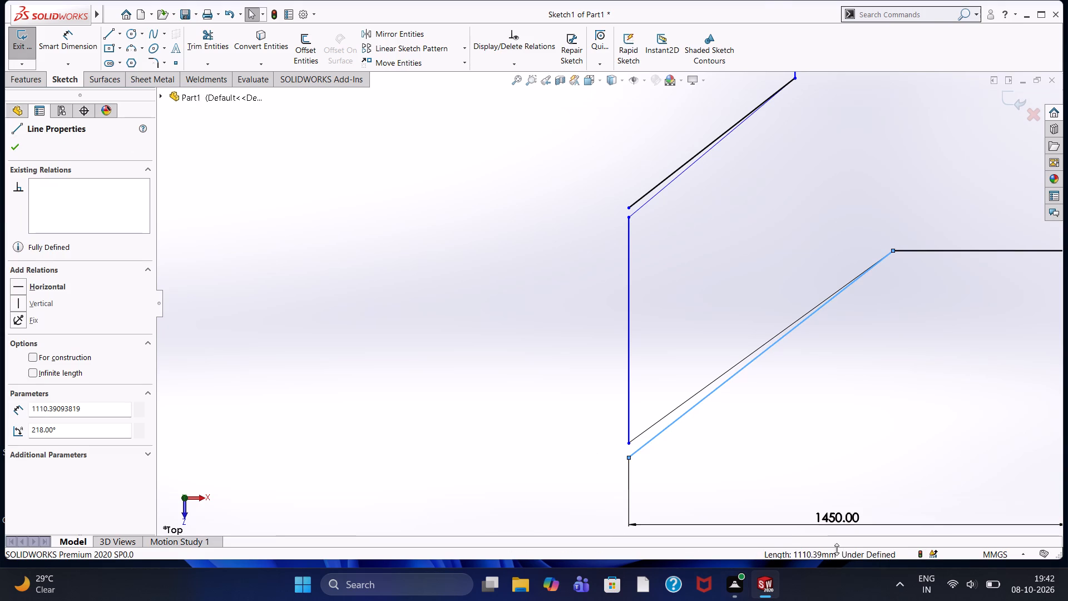
Convert the lower arm's original bottom and upper diagonals to construction lines.
click(686, 413)
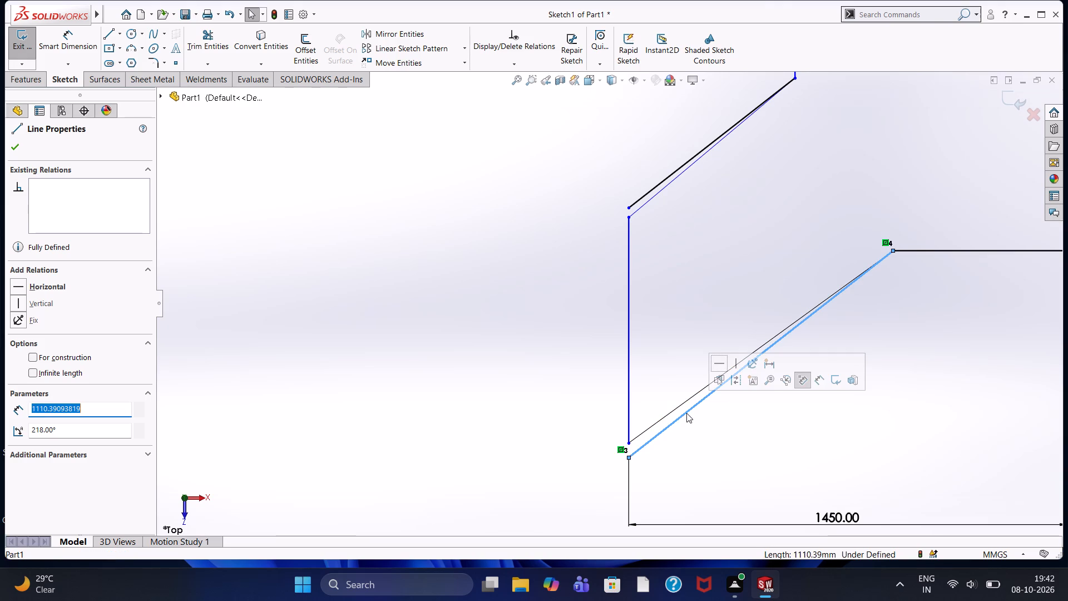
click(735, 379)
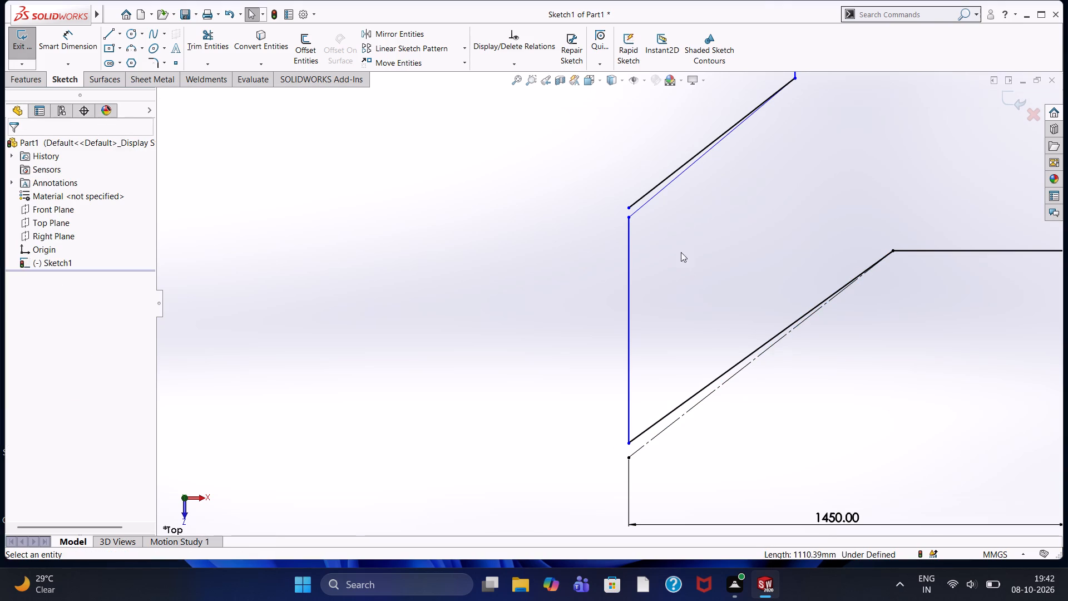
click(646, 189)
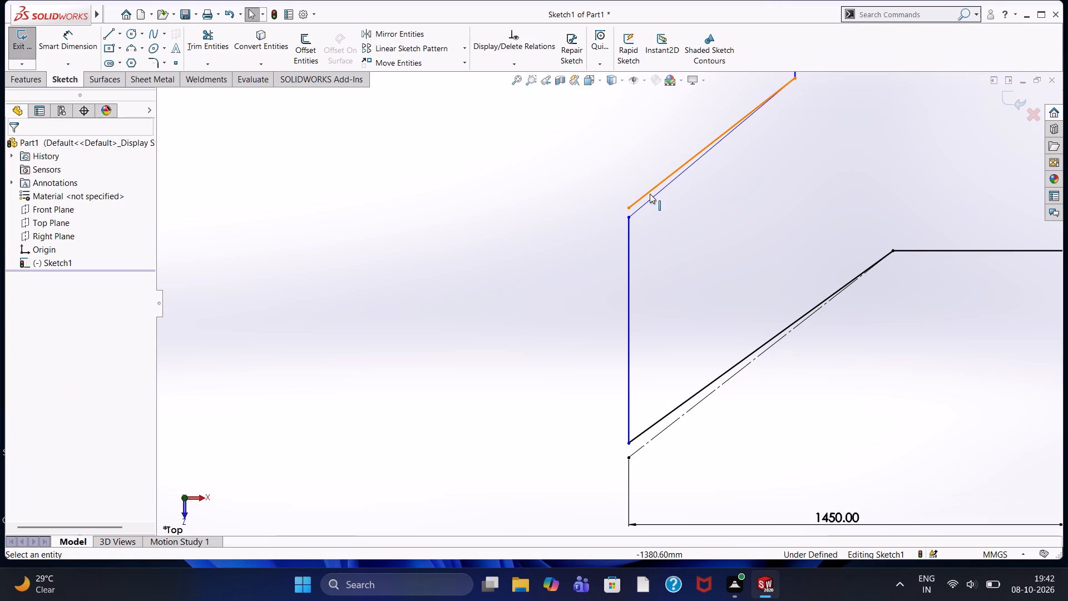
click(650, 194)
click(696, 164)
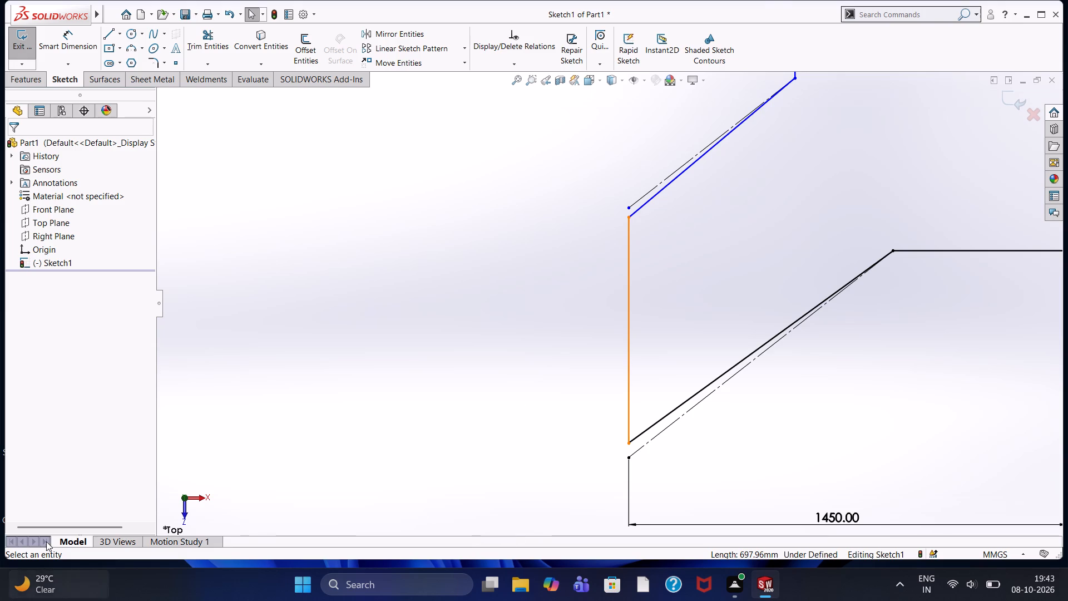
Mirror the left-half profile about the vertical construction line, keeping the originals and leaving out the lower arm's bottom construction diagonal.
scroll(987, 225, up, 3)
scroll(768, 199, up, 2)
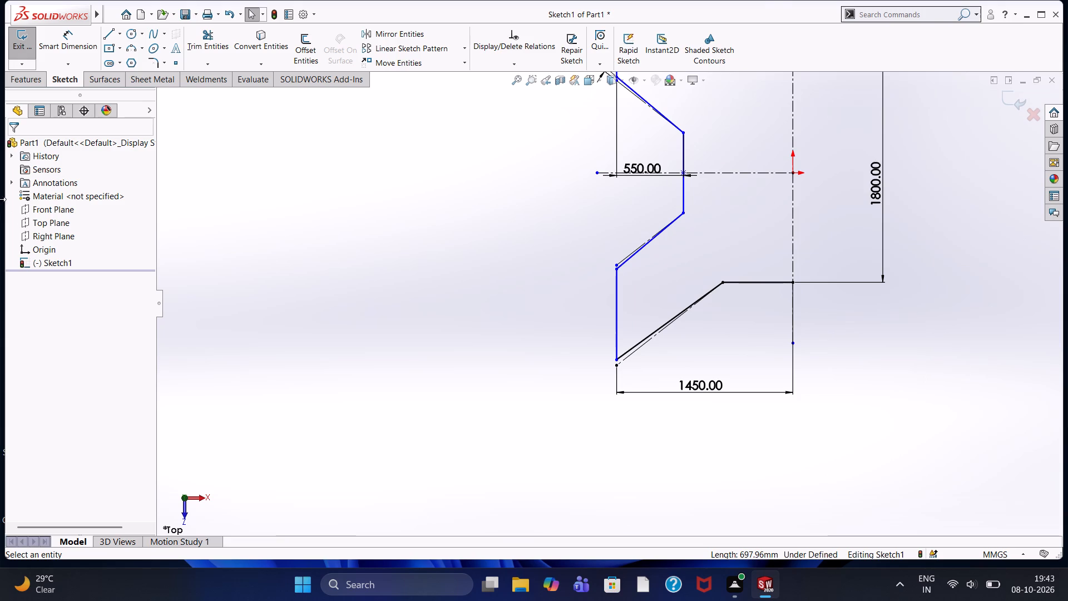
click(399, 38)
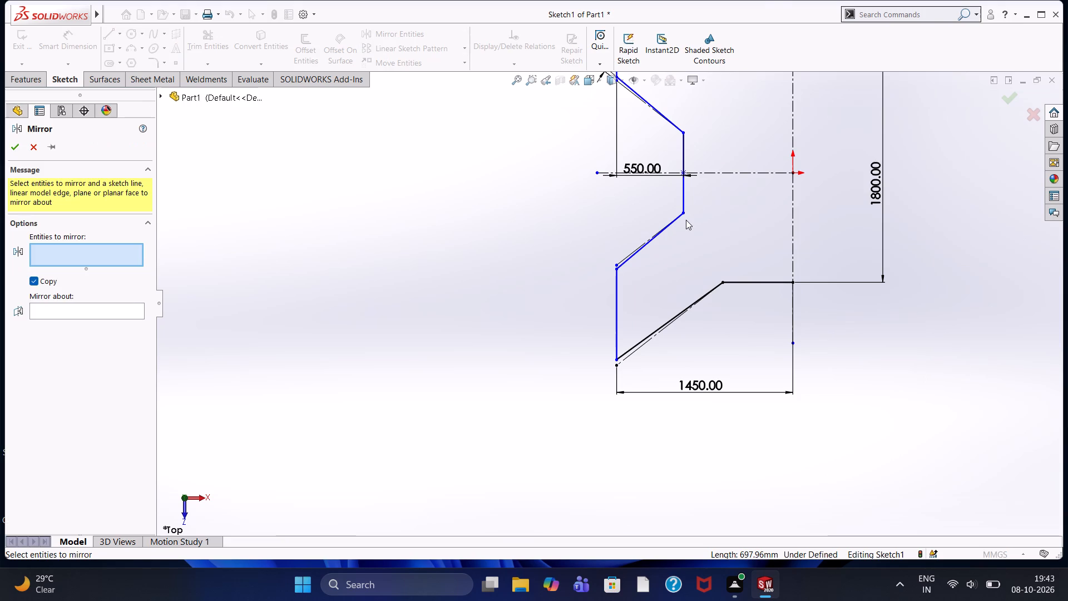
scroll(686, 220, up, 3)
drag(601, 117, 700, 338)
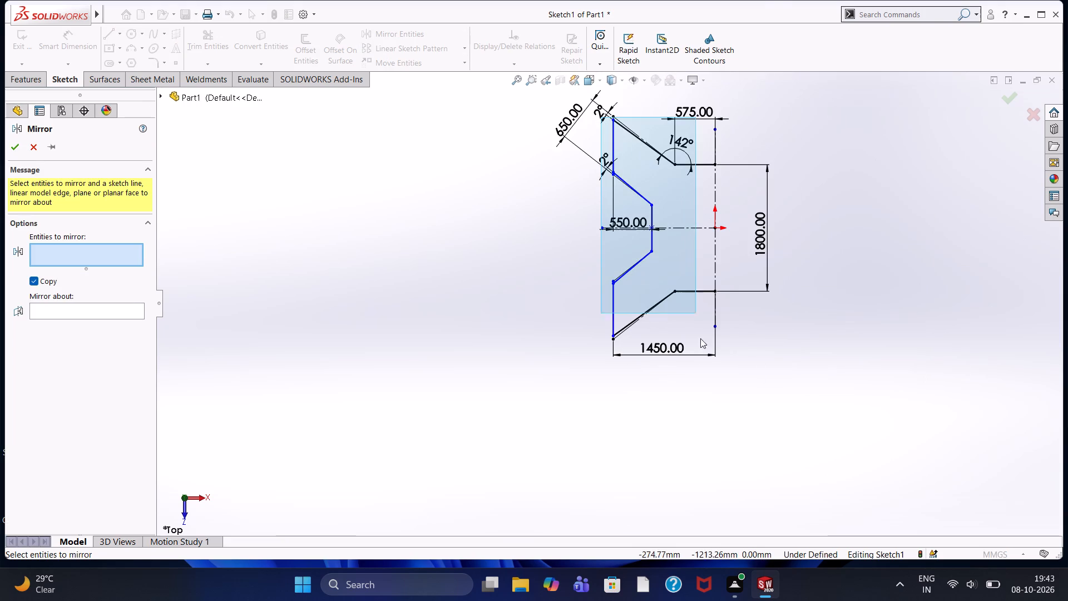
drag(700, 338, 715, 373)
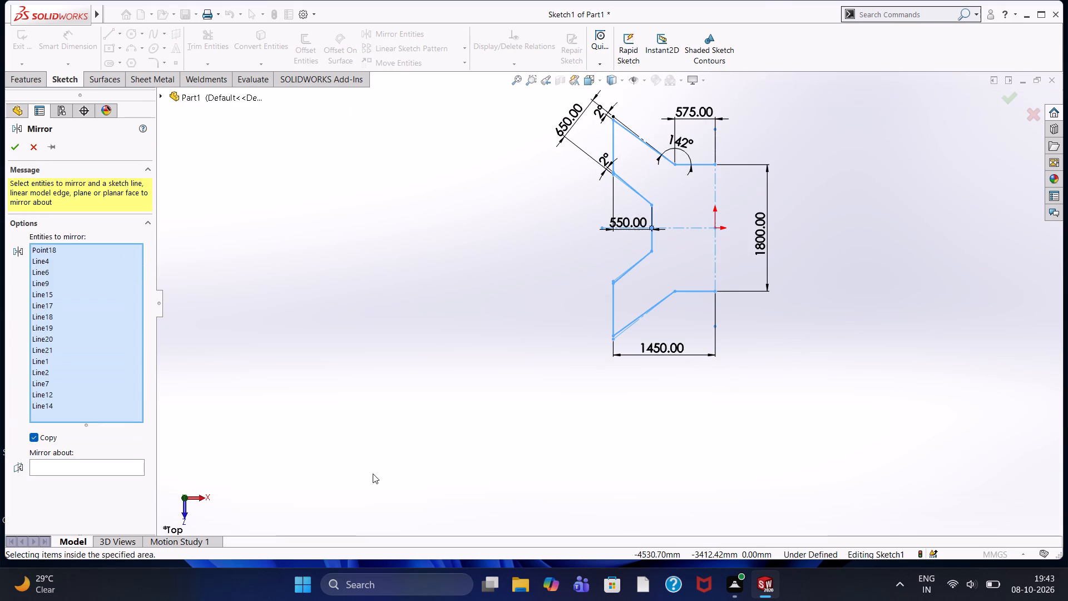
click(73, 471)
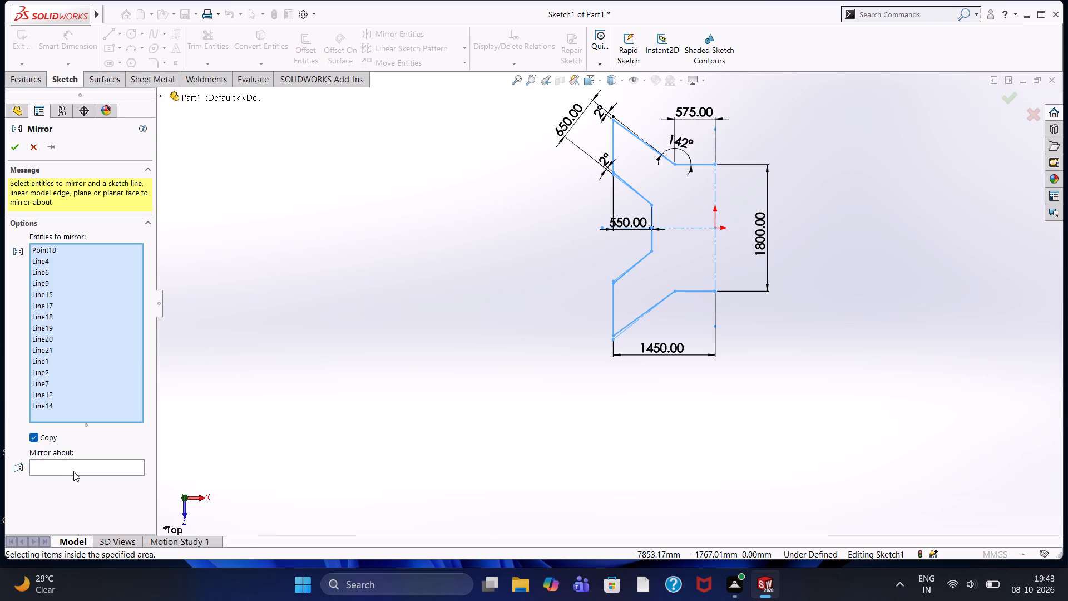
click(73, 471)
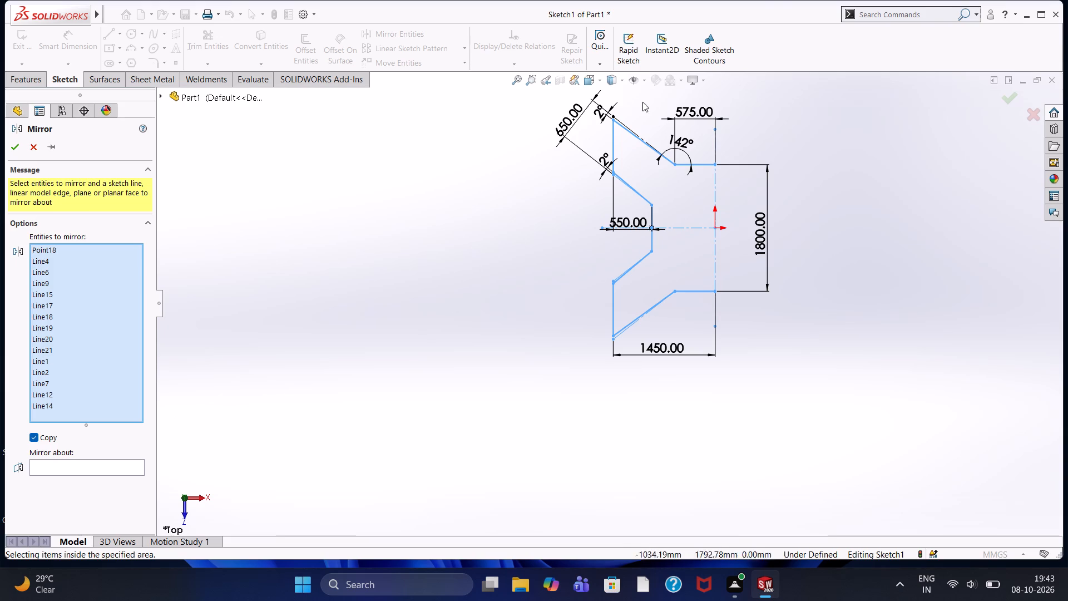
click(715, 186)
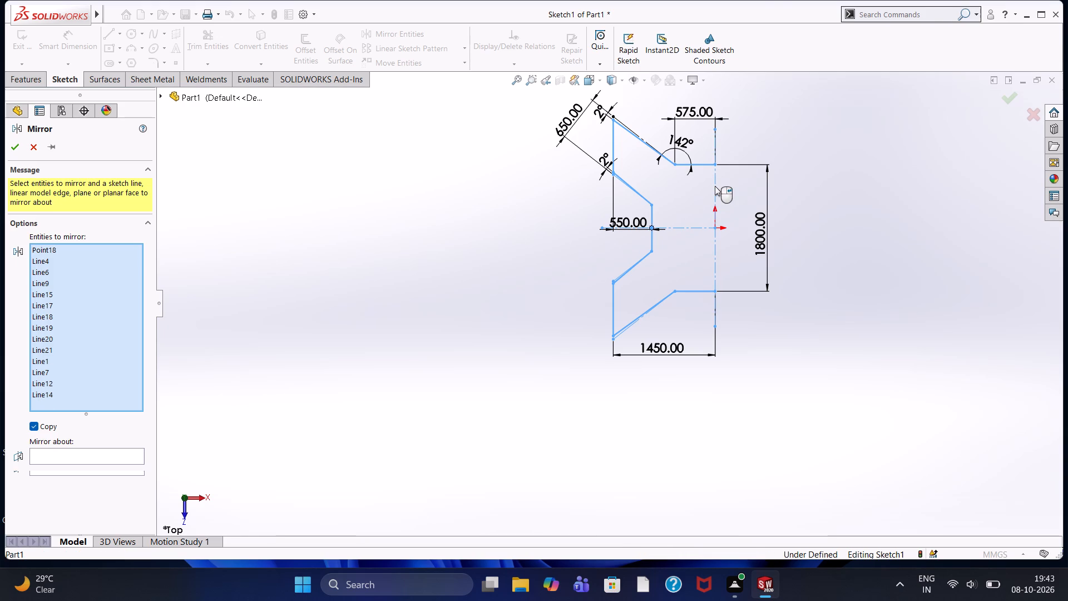
click(715, 186)
click(715, 186)
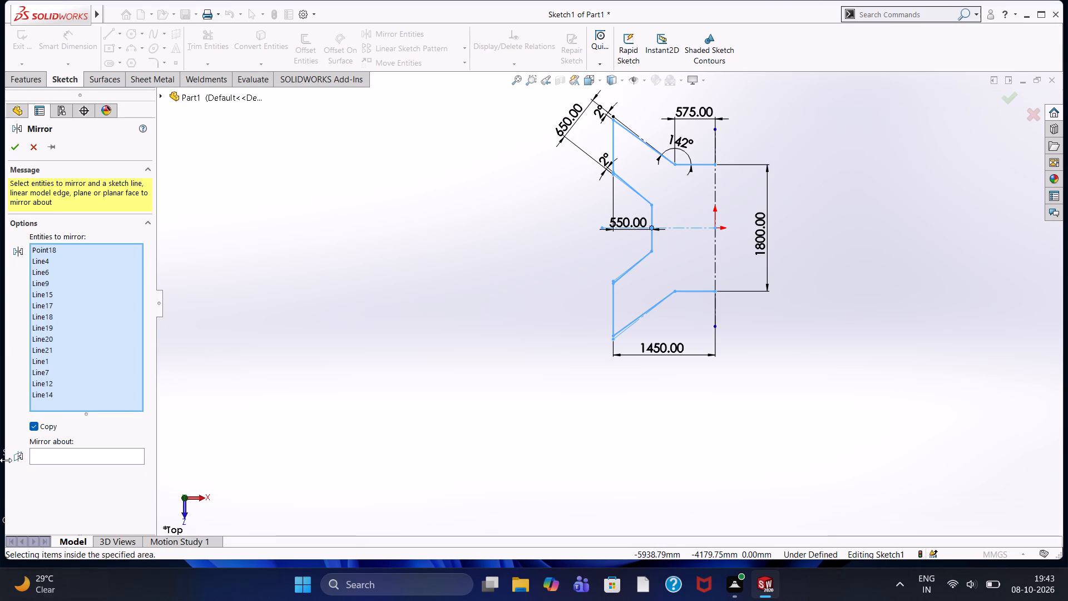
right_click(48, 396)
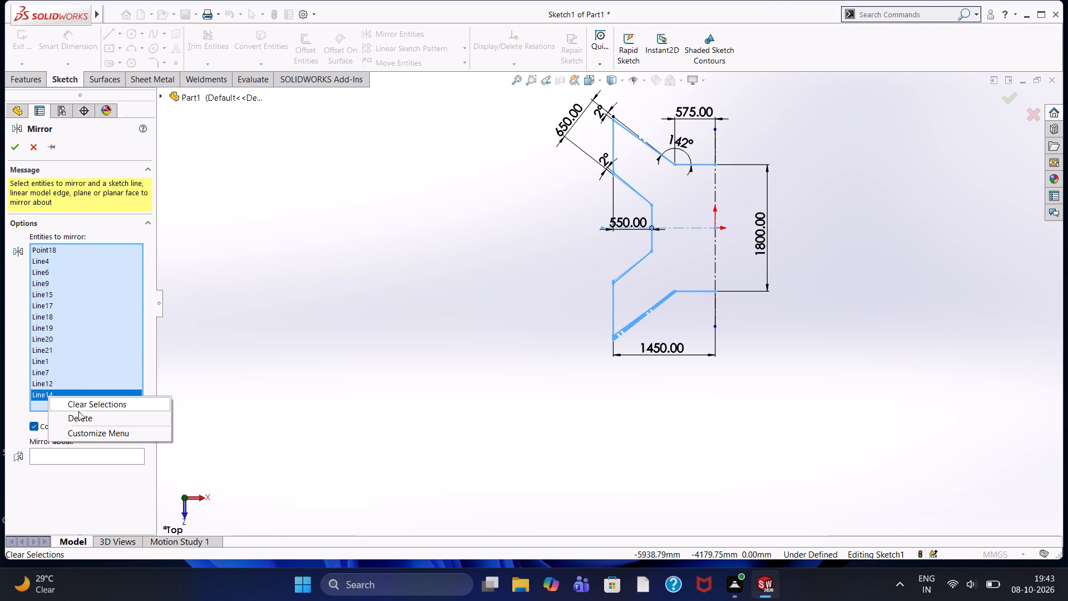
click(80, 415)
click(83, 443)
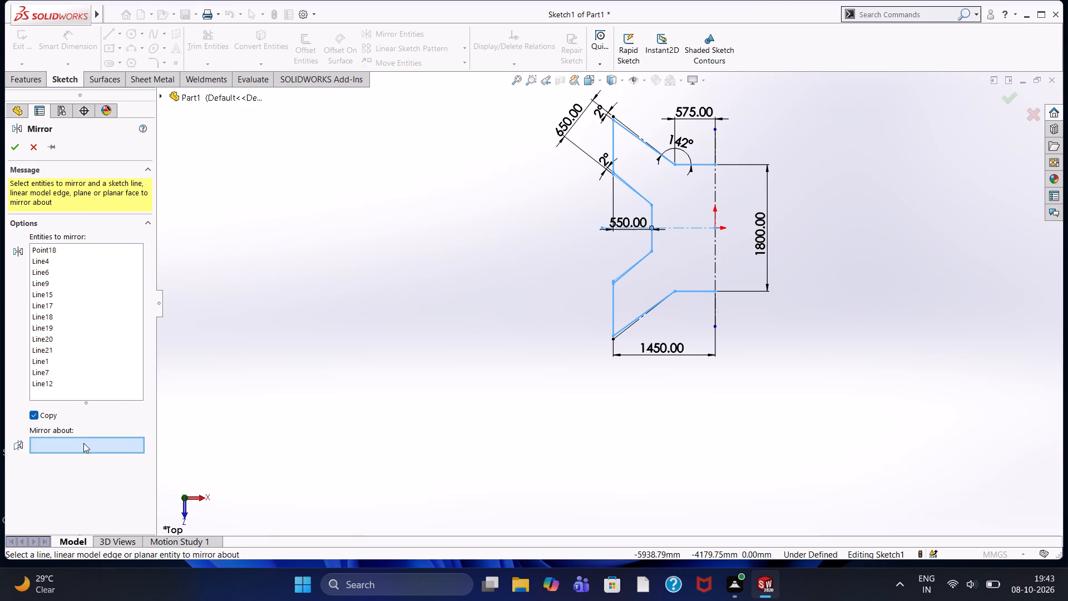
click(713, 261)
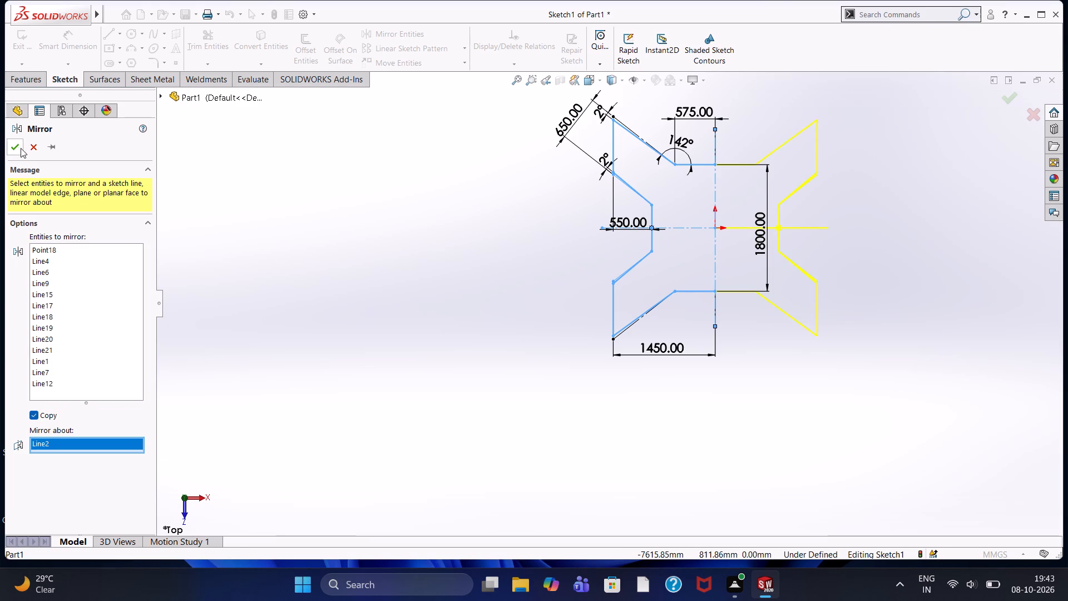
click(21, 148)
click(521, 211)
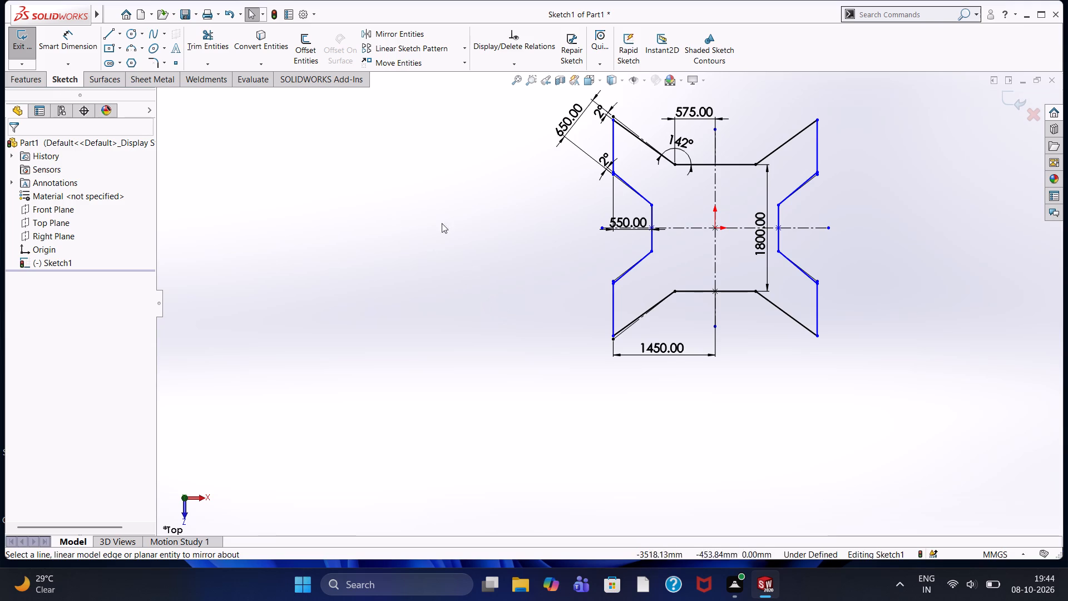
Extrude the closed four-armed profile as a blind boss 610 mm deep from the sketch plane.
click(25, 82)
click(23, 39)
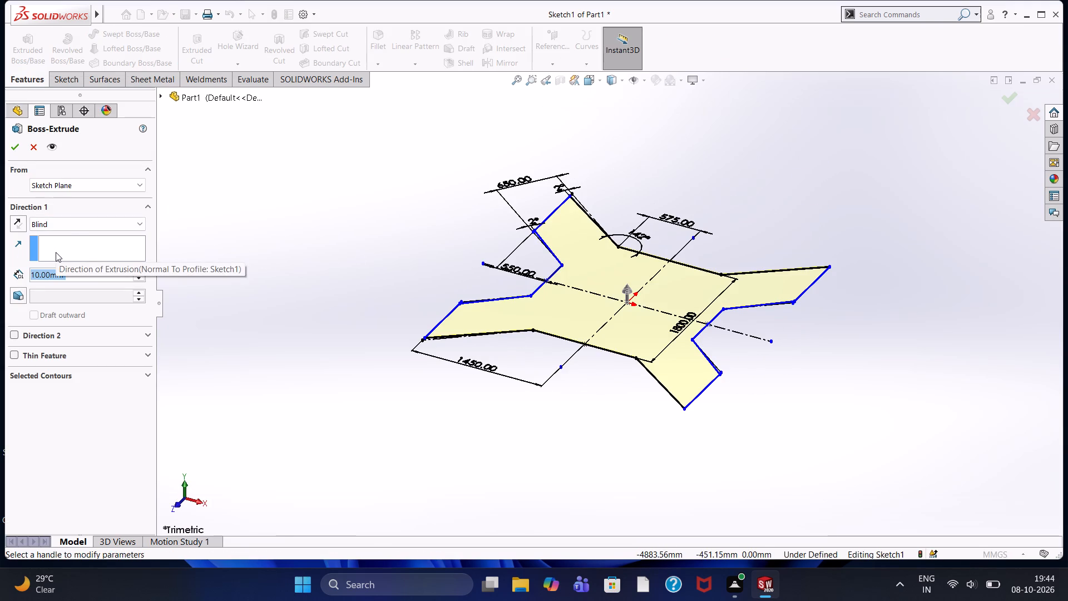
text(610)
key(Return)
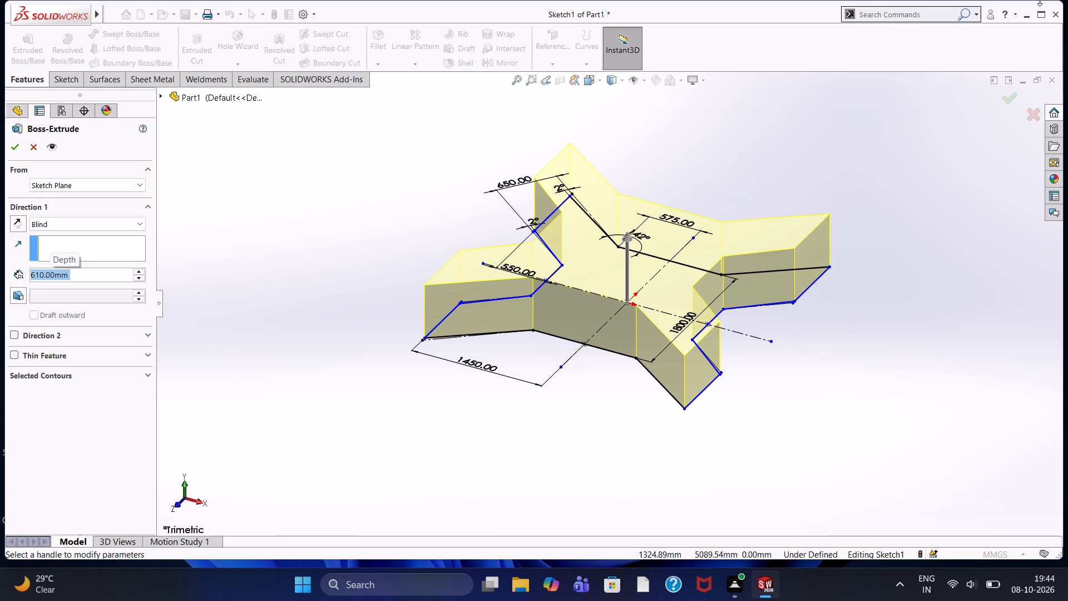
click(11, 145)
click(328, 214)
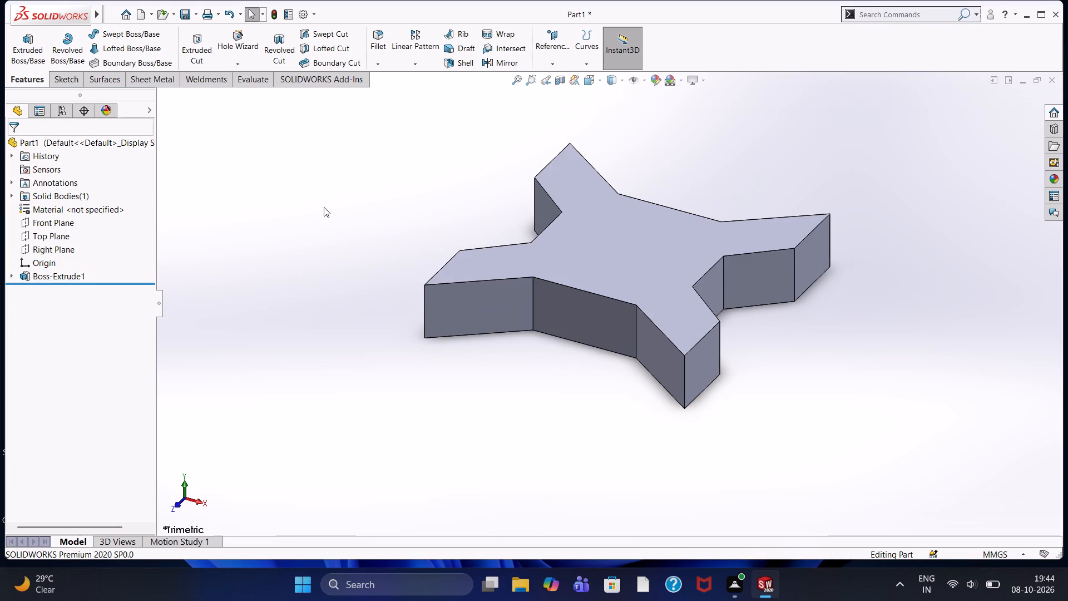
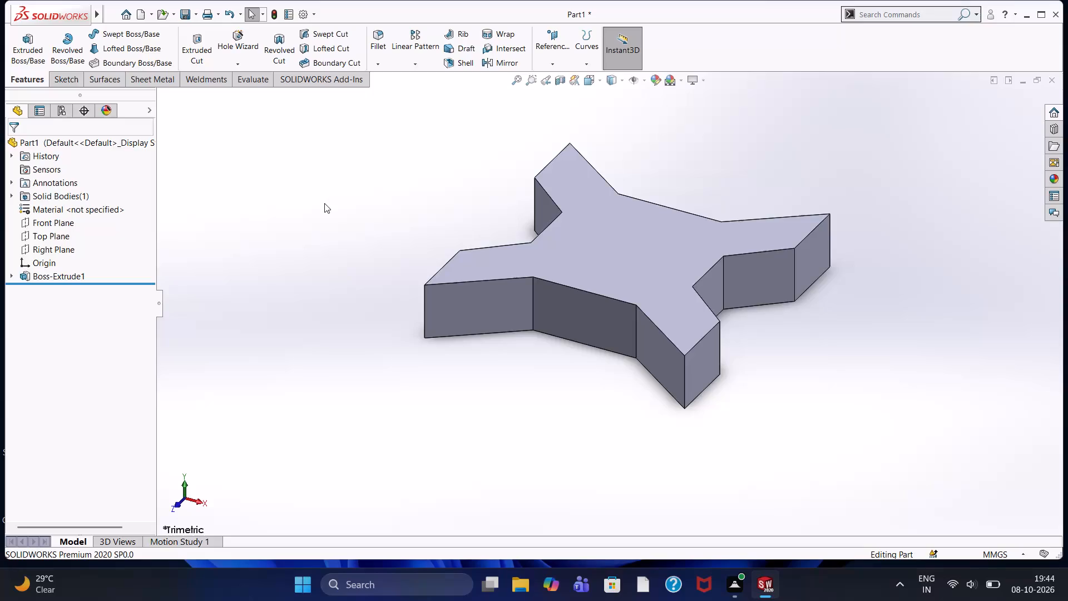
On the front face between the arms, sketch a closed gabled outline with sides about 413 mm high, peaking at the top edge's midpoint.
click(576, 310)
click(622, 279)
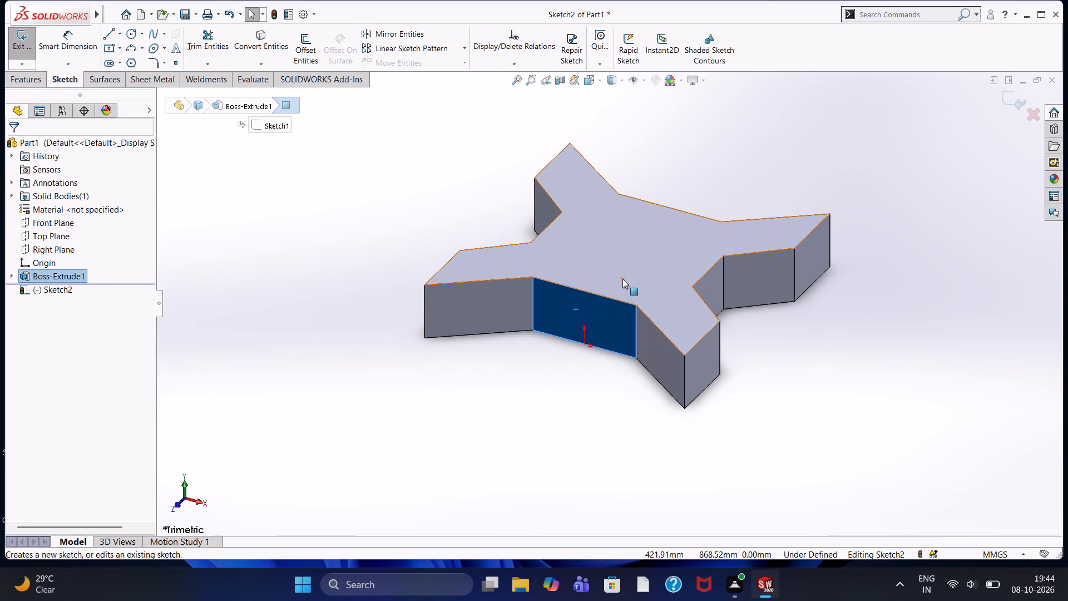
key(ctrl+8)
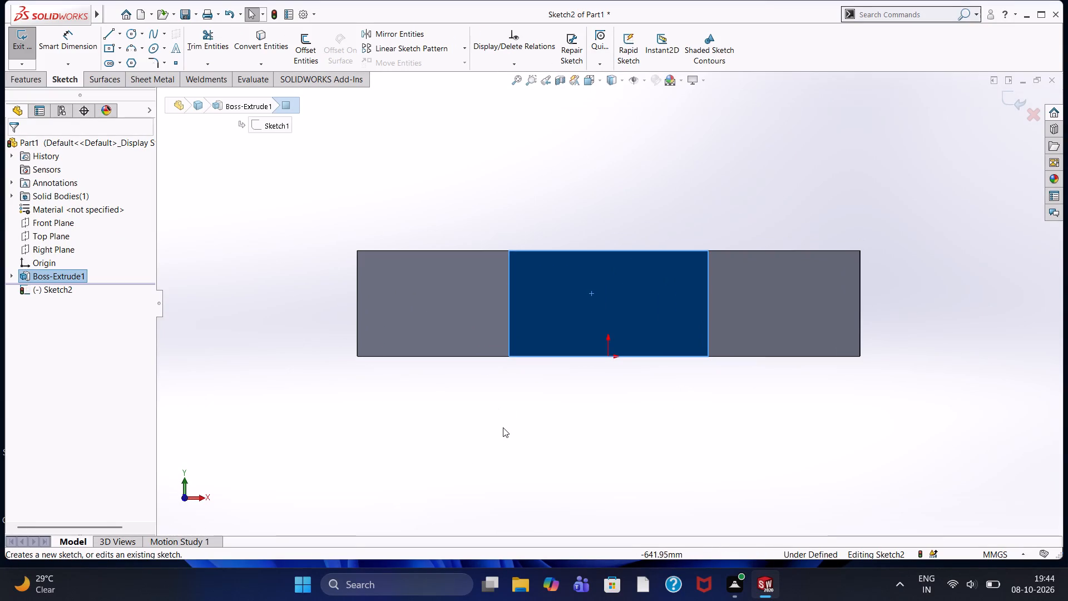
click(503, 427)
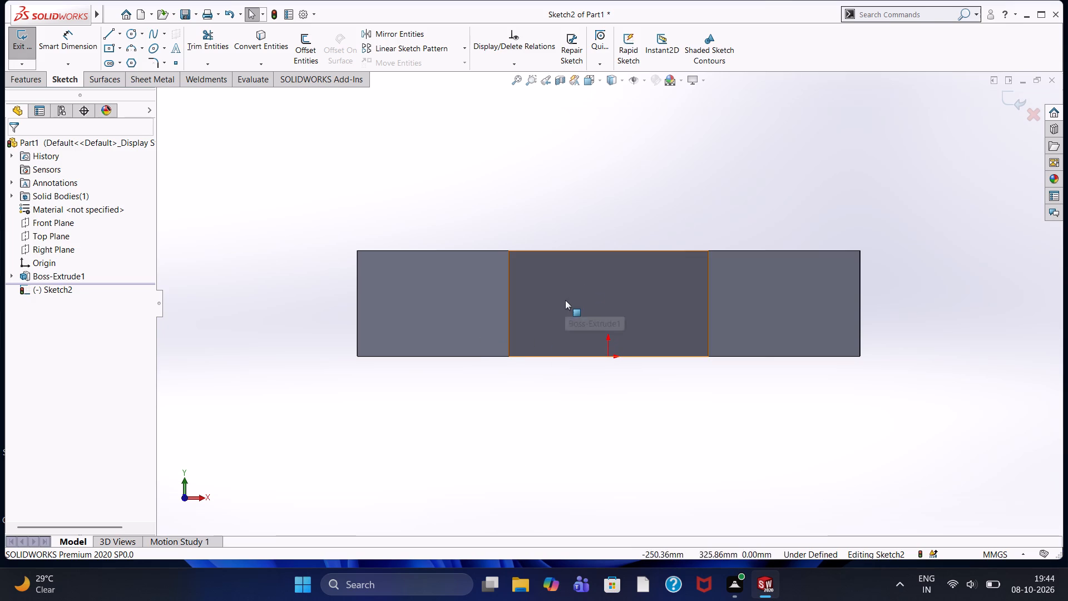
click(103, 39)
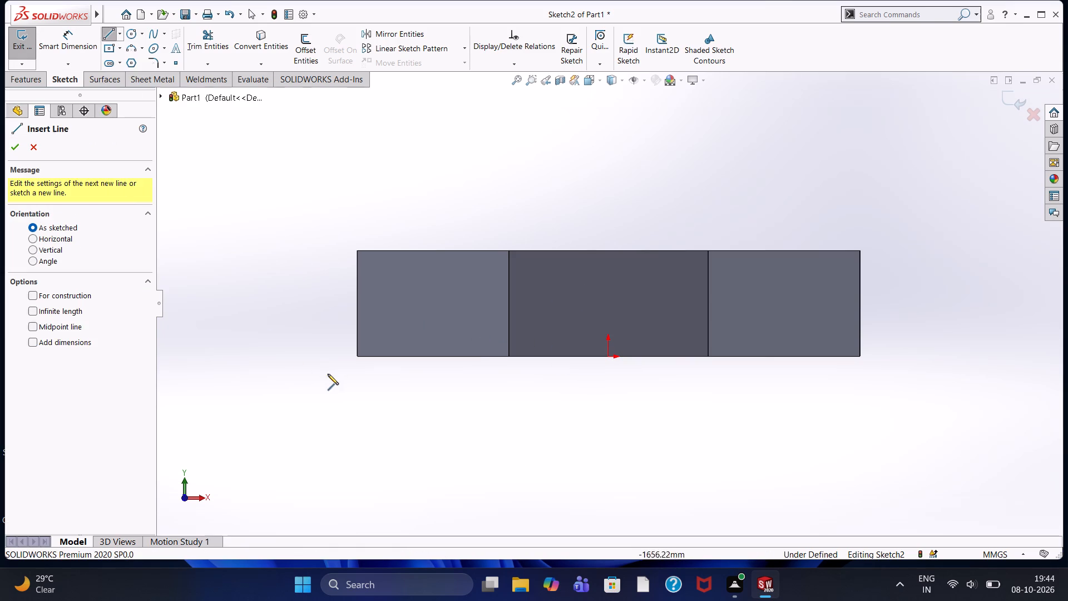
click(359, 358)
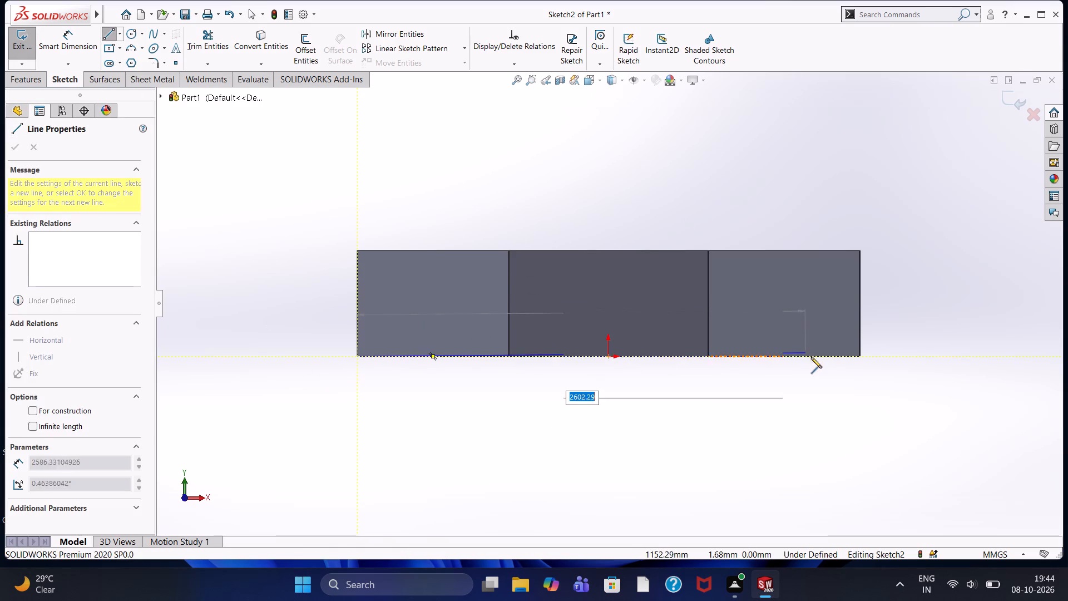
click(861, 358)
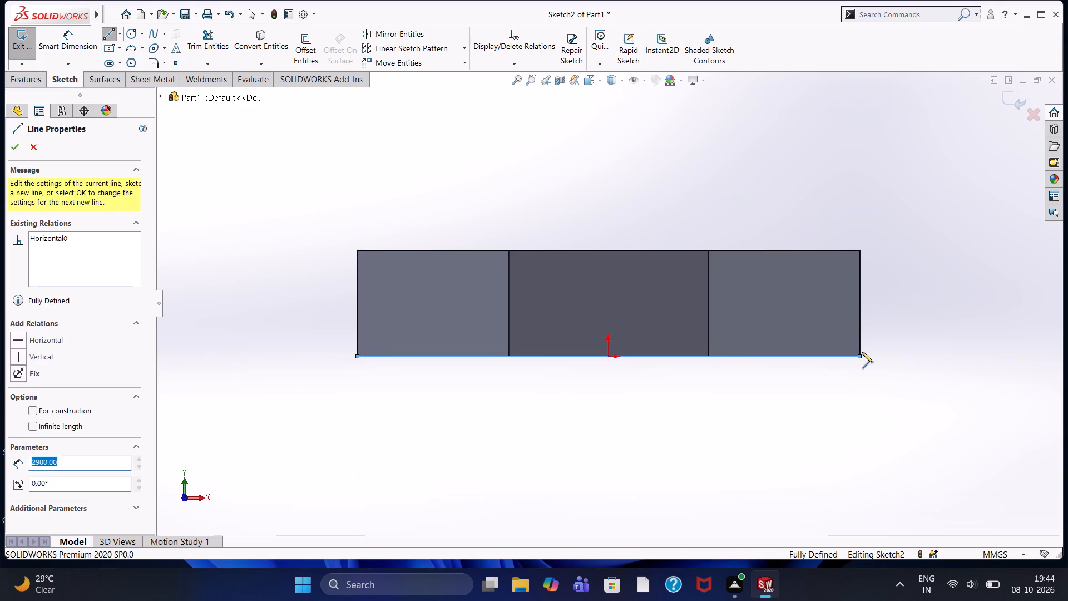
click(857, 285)
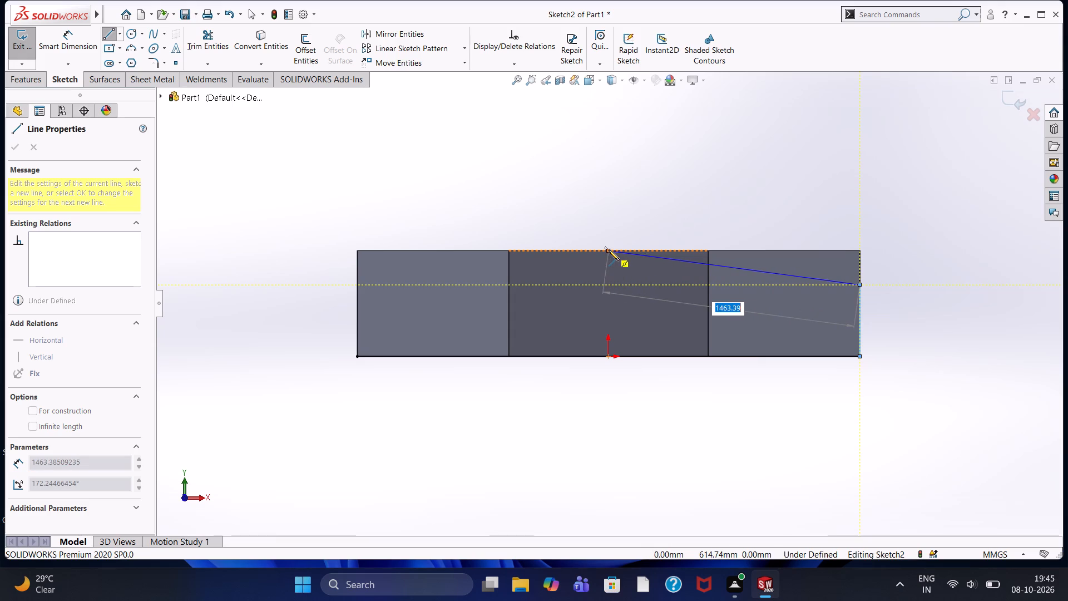
click(609, 250)
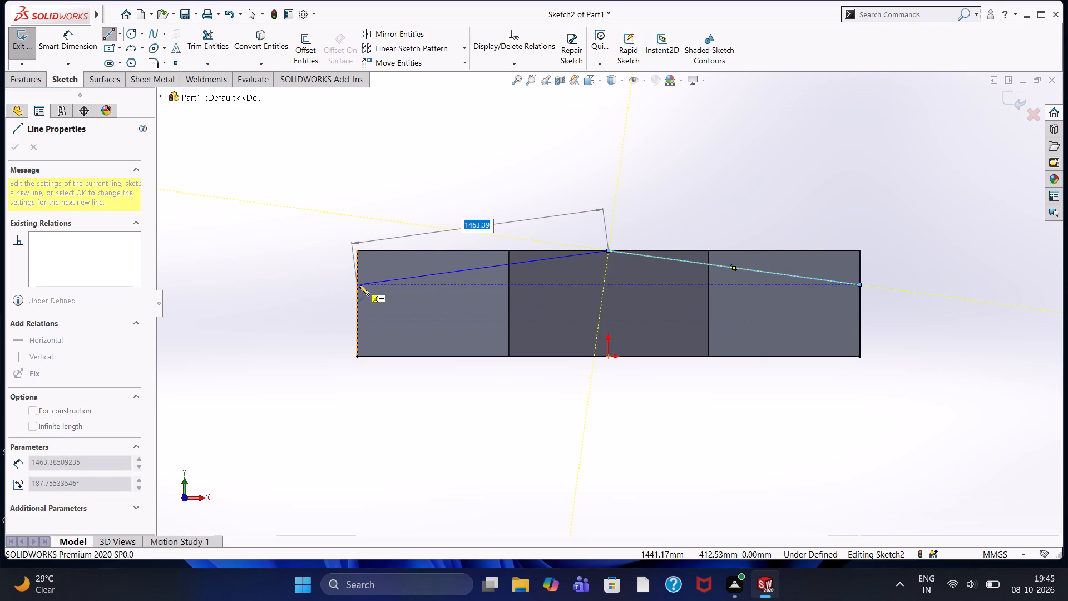
click(359, 285)
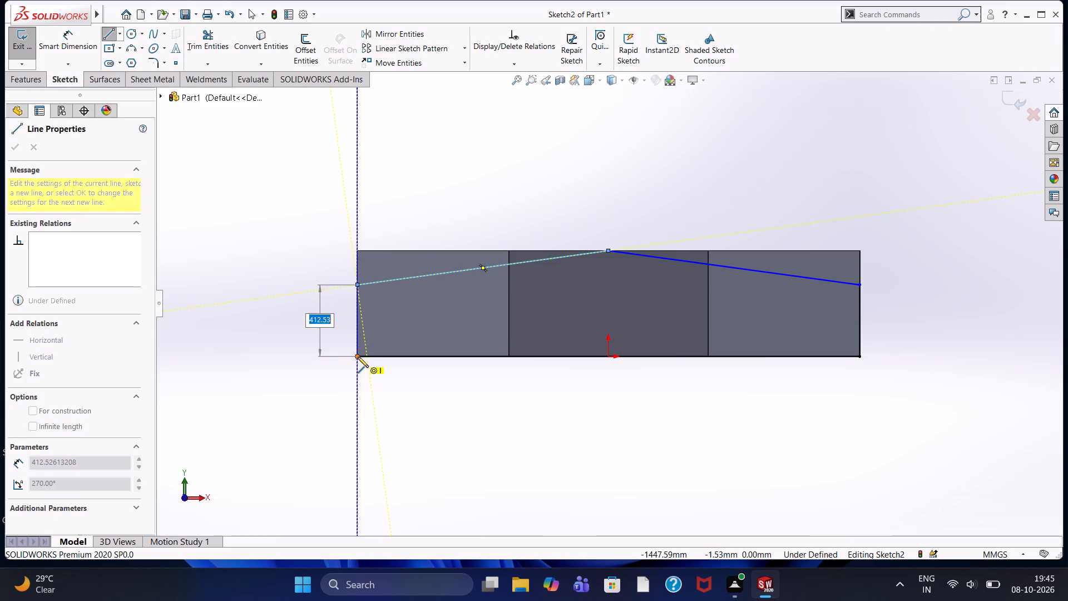
click(358, 357)
right_click(310, 285)
click(323, 297)
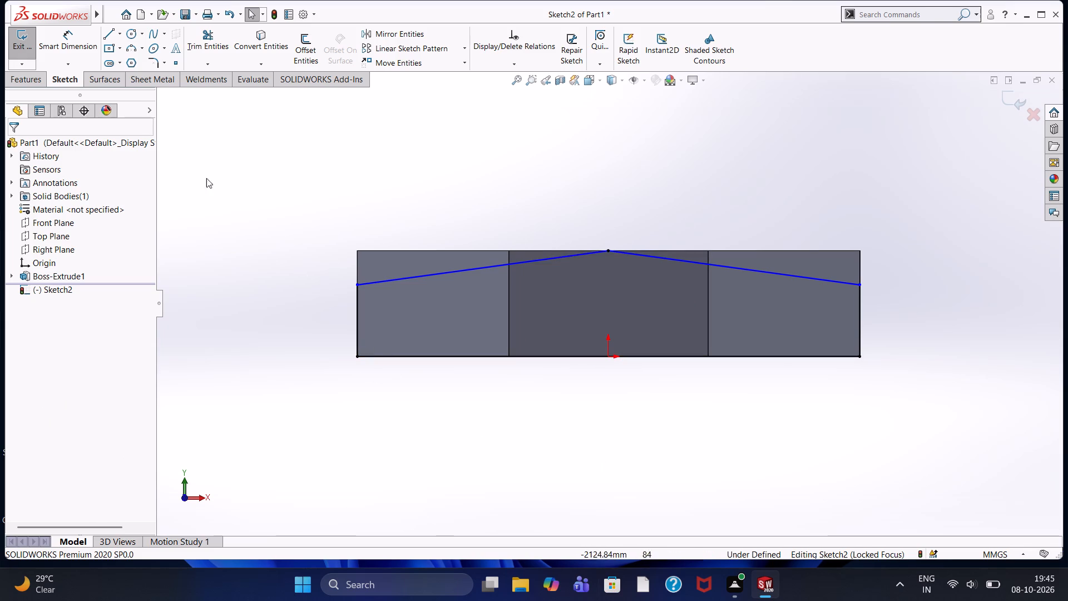
Dimension the gabled outline's left vertical side to 400 mm.
click(64, 41)
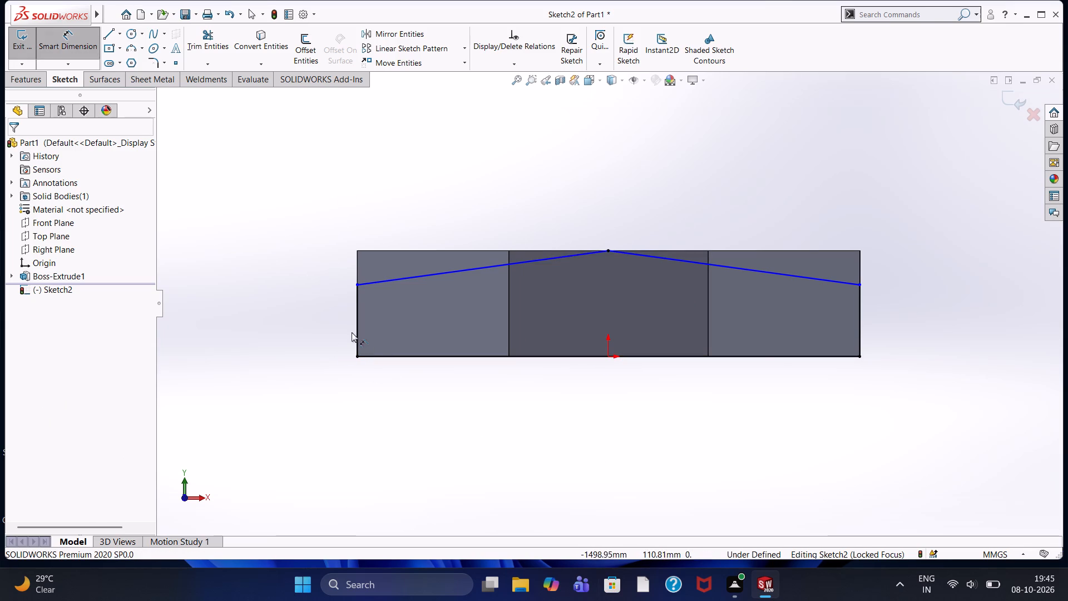
click(356, 324)
click(324, 319)
text(400)
key(Return)
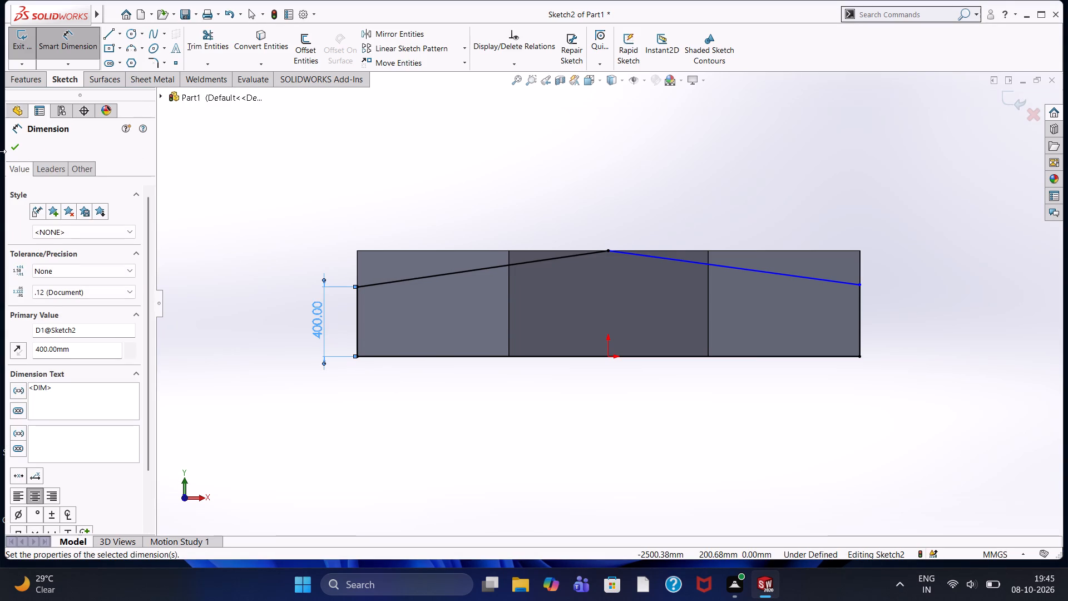
click(12, 147)
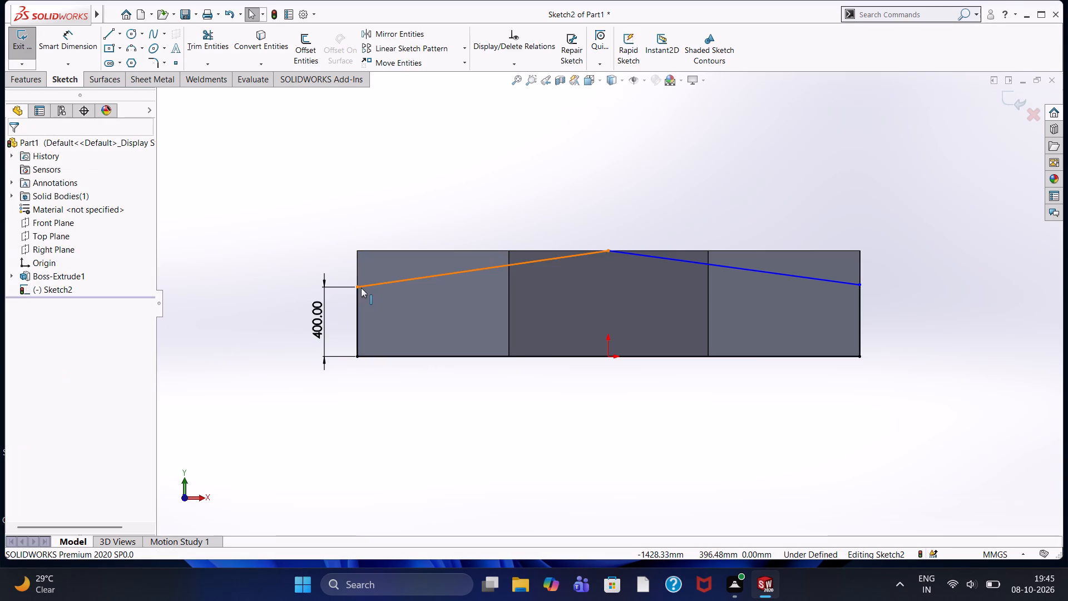
Add a horizontal relation between the upper endpoints of the outline's two vertical sides.
click(358, 285)
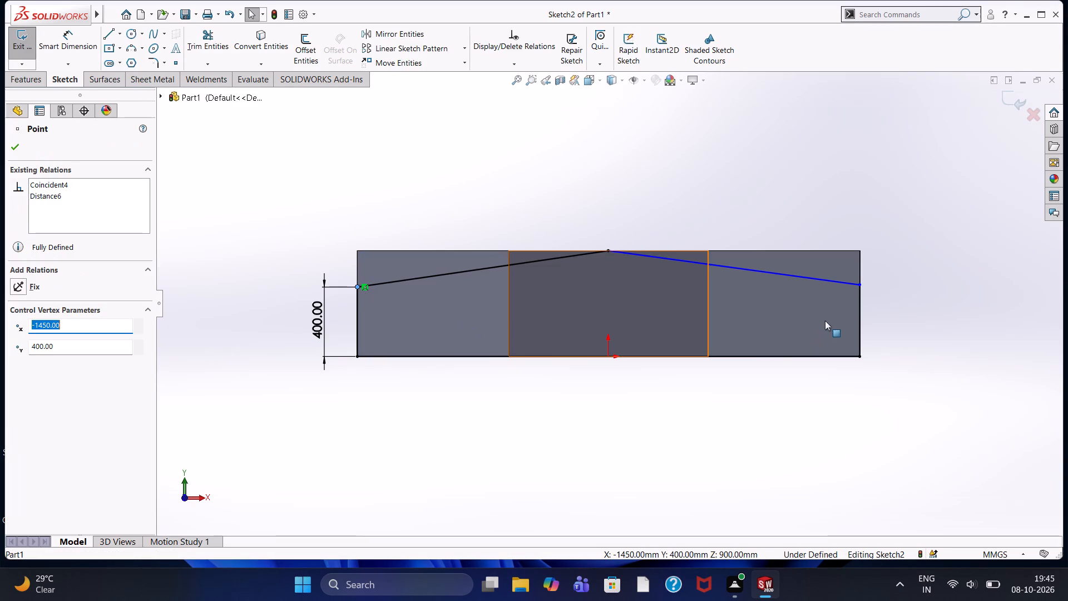
ctrl+click(858, 284)
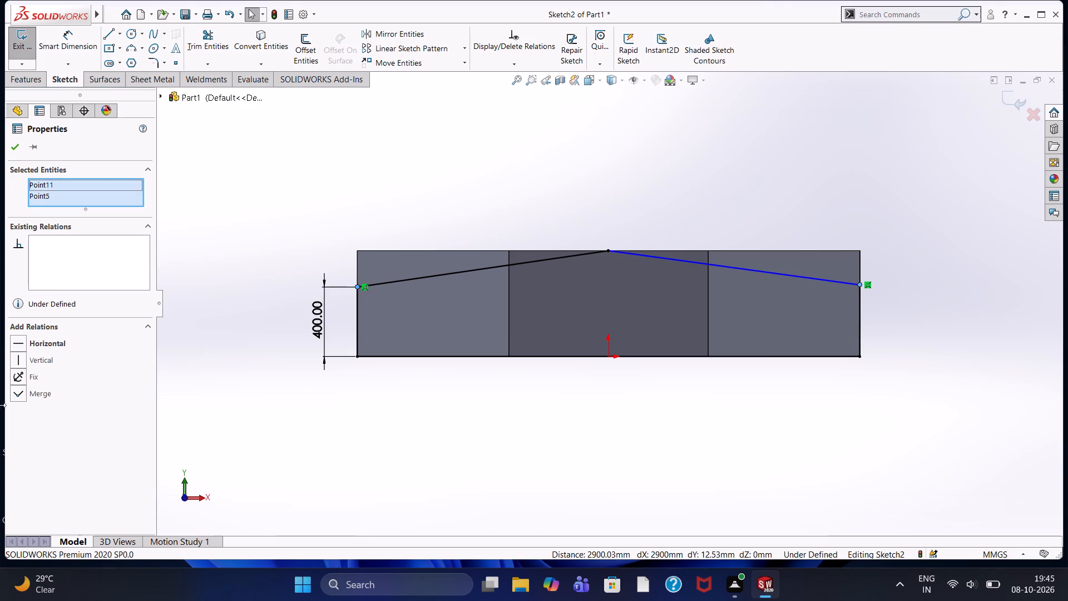
ctrl+click(57, 345)
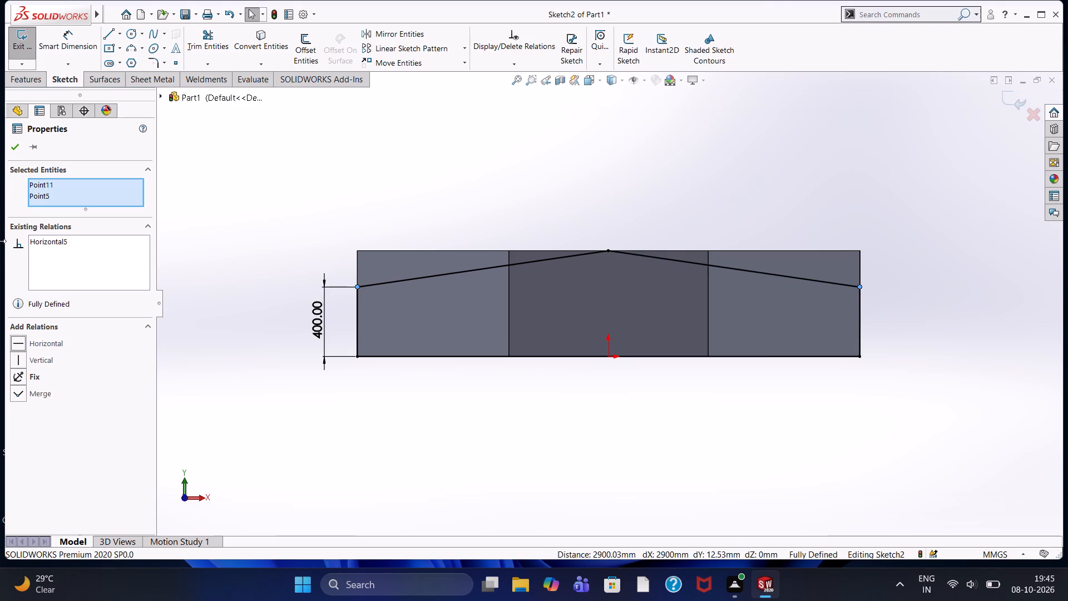
click(12, 152)
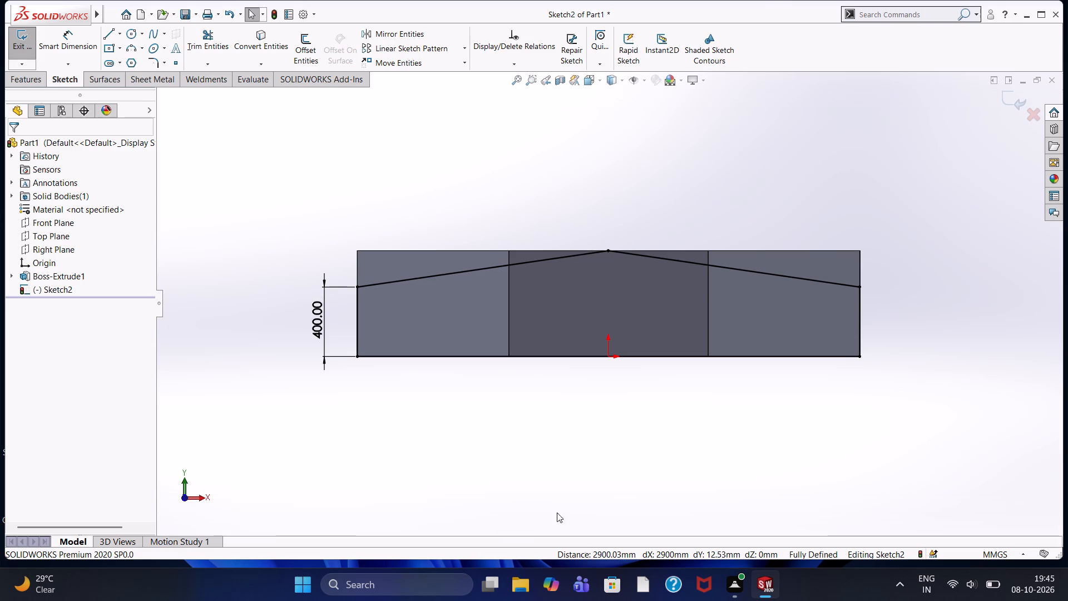
Sketch a circle of about 1749 mm radius centred on the outline's peak, enclosing the whole profile.
click(132, 32)
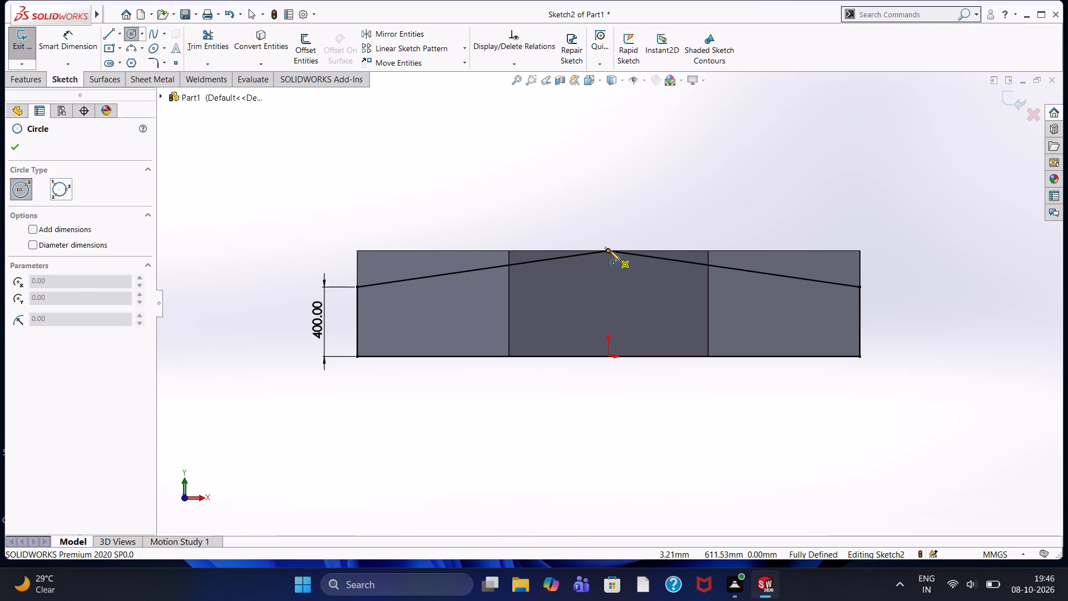
click(610, 250)
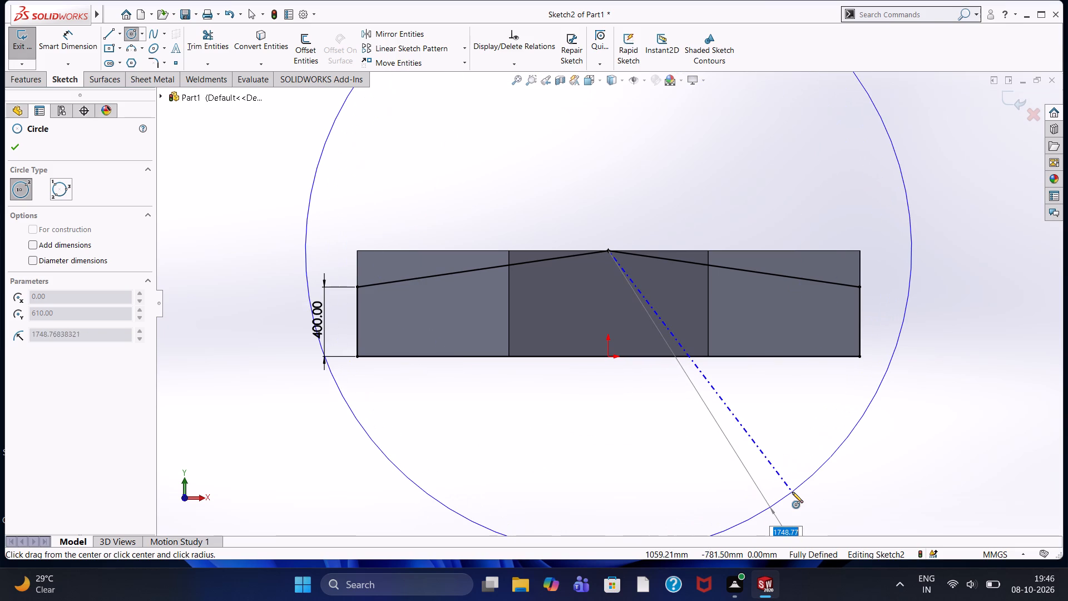
click(792, 492)
click(20, 145)
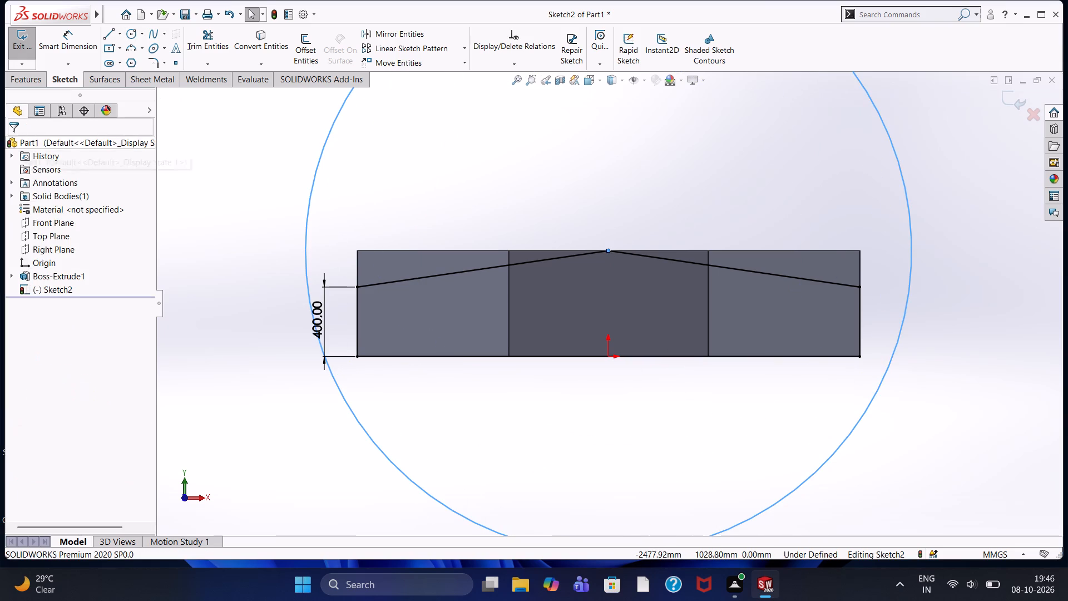
Cut away the area between the circle and the gabled outline with an Extruded Cut set to Through All - Both.
click(34, 80)
click(182, 50)
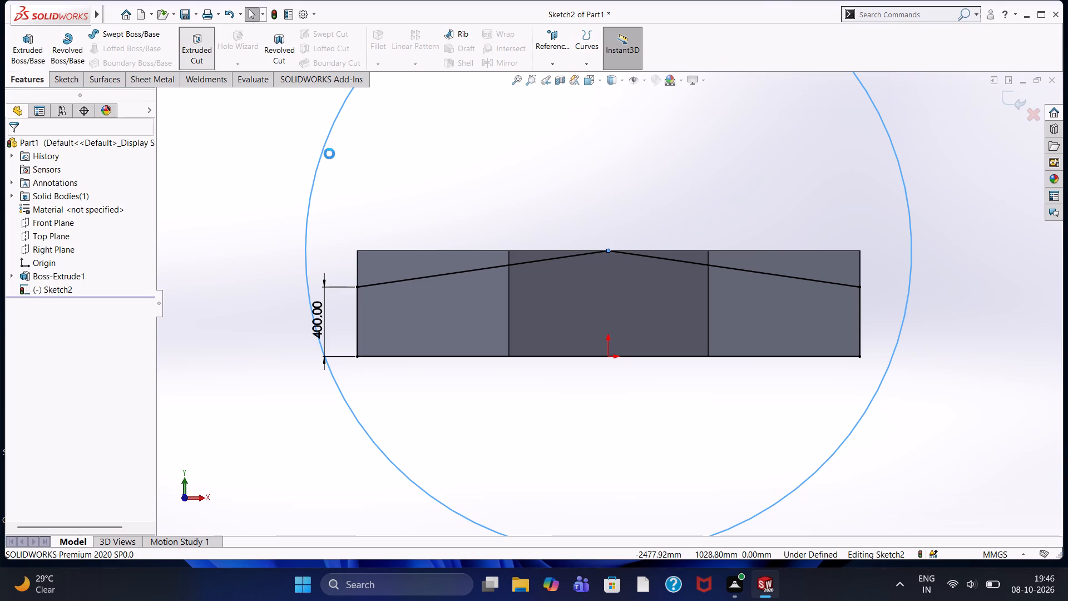
scroll(329, 154, up, 2)
middle_drag(202, 235, 205, 173)
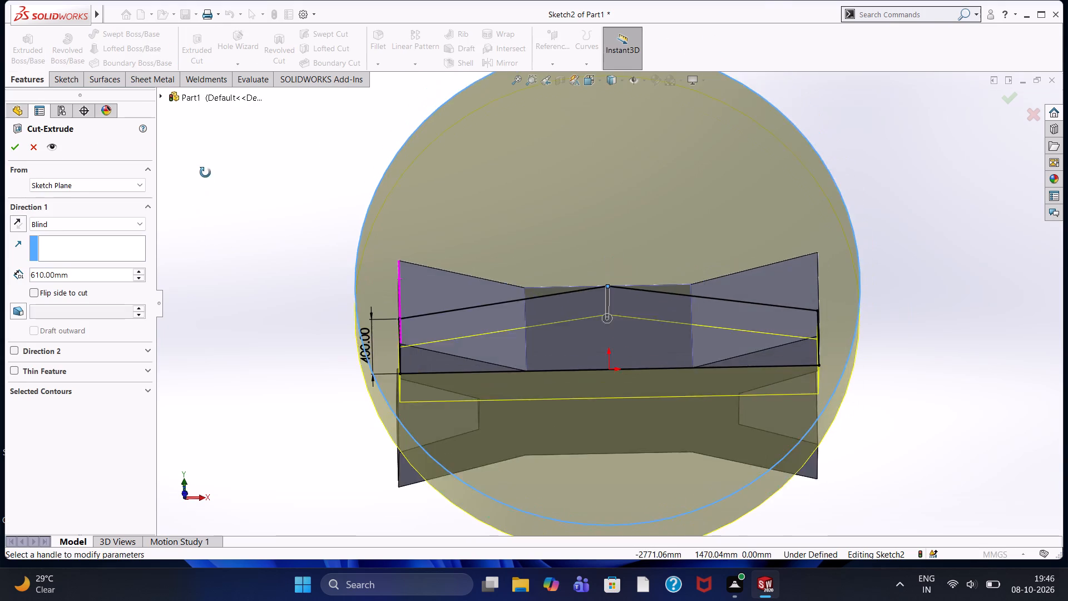
middle_drag(205, 173, 206, 162)
middle_click(206, 162)
scroll(206, 161, up, 1)
click(126, 229)
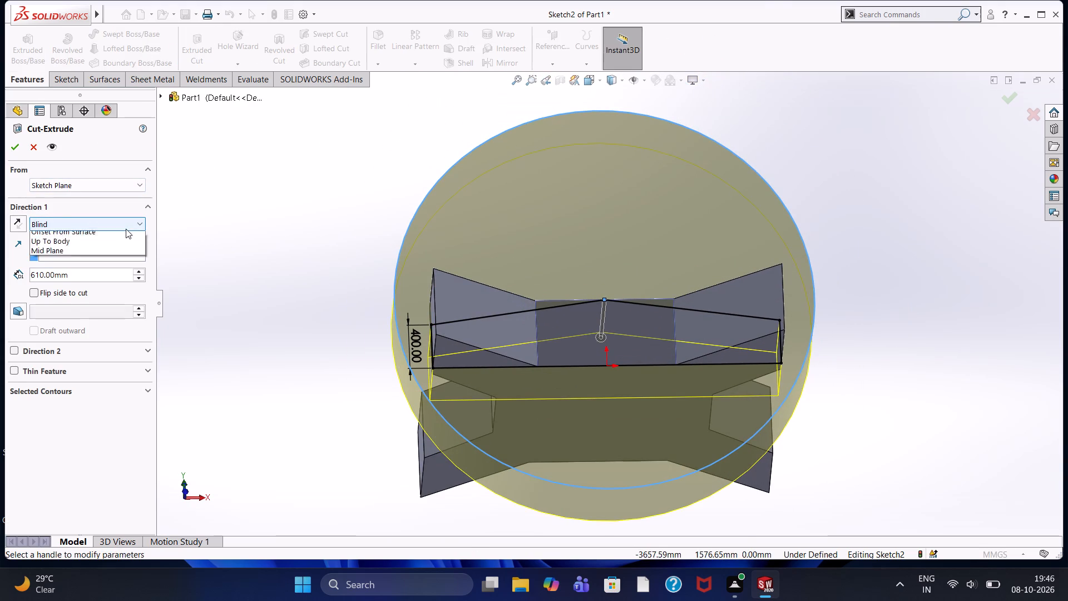
click(122, 255)
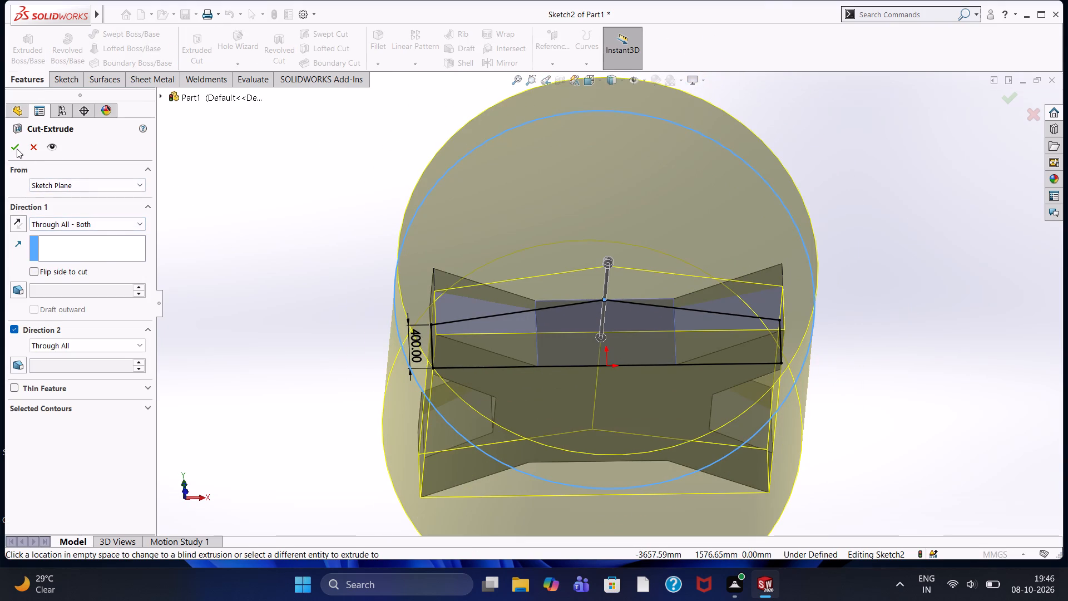
click(12, 147)
click(323, 305)
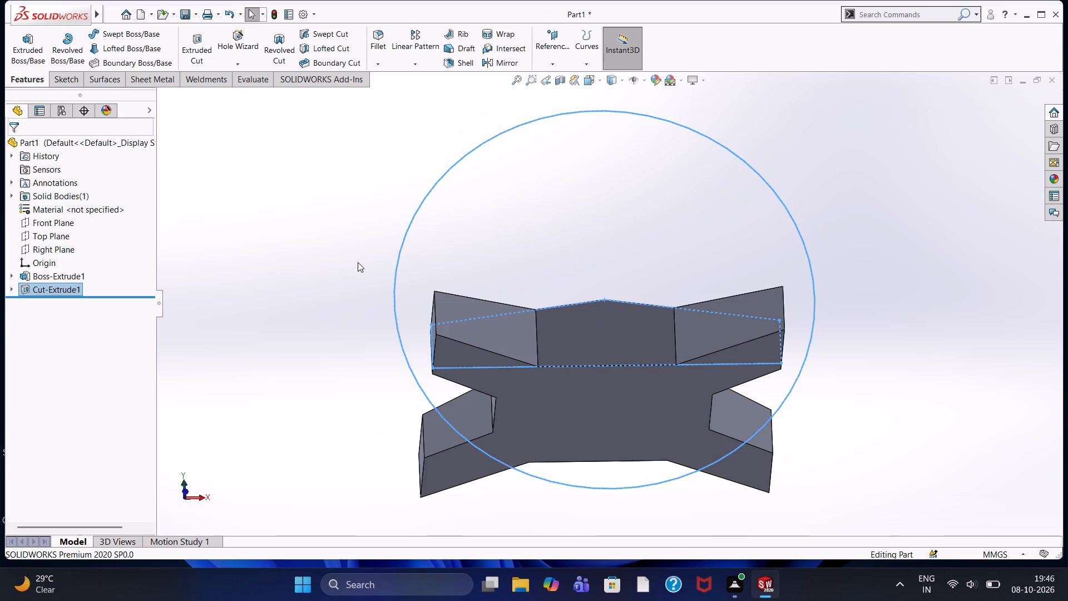
Start a sketch on the Top Plane and draw an origin-centred circle of about 537 mm radius with diameter dimensions enabled.
middle_drag(359, 257, 324, 400)
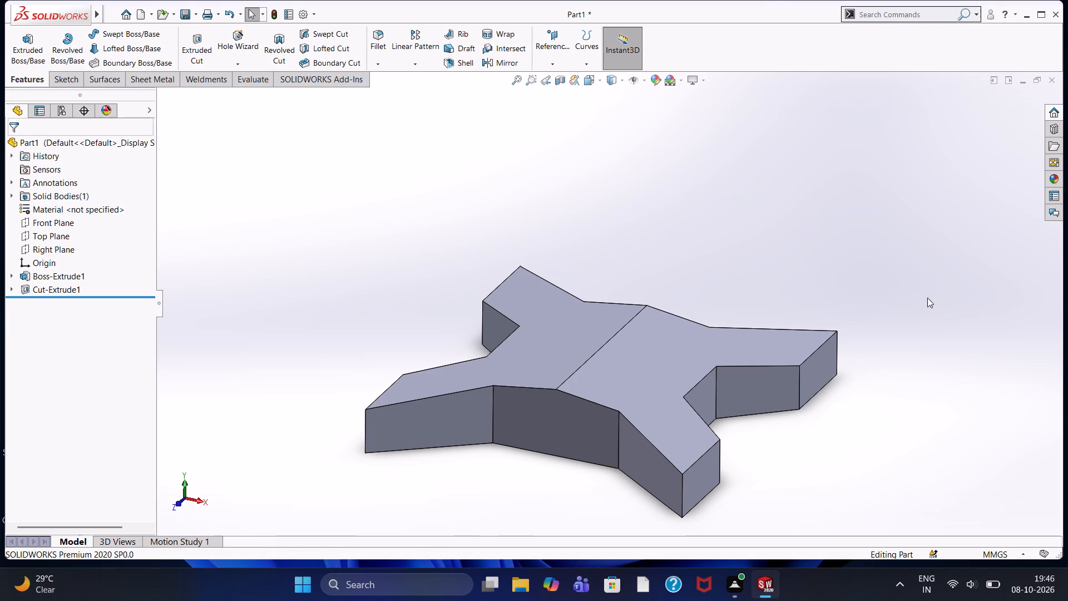
scroll(528, 388, down, 3)
scroll(665, 377, up, 2)
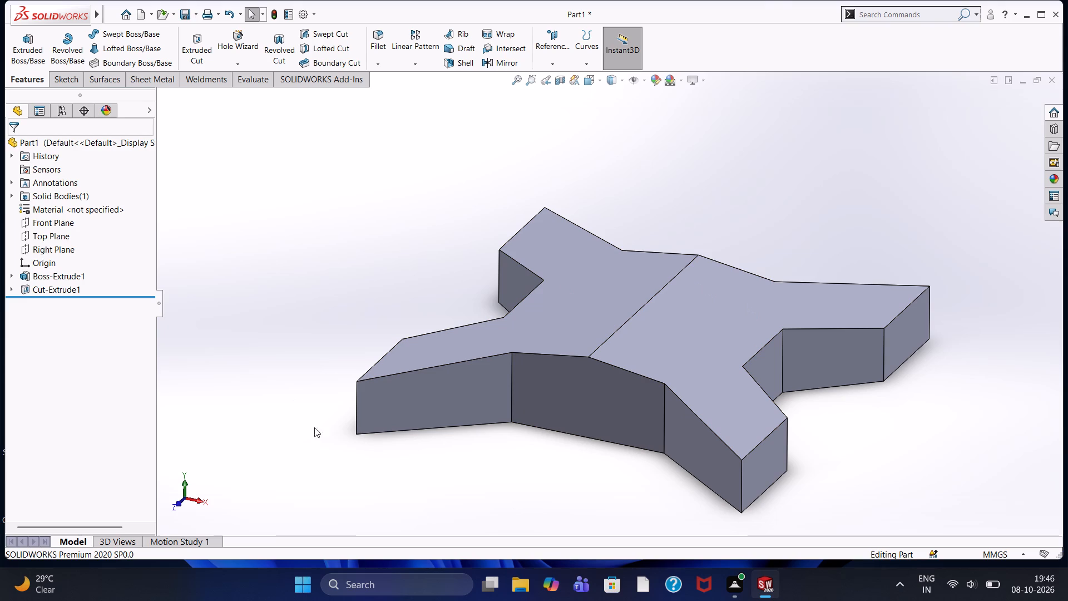
click(72, 75)
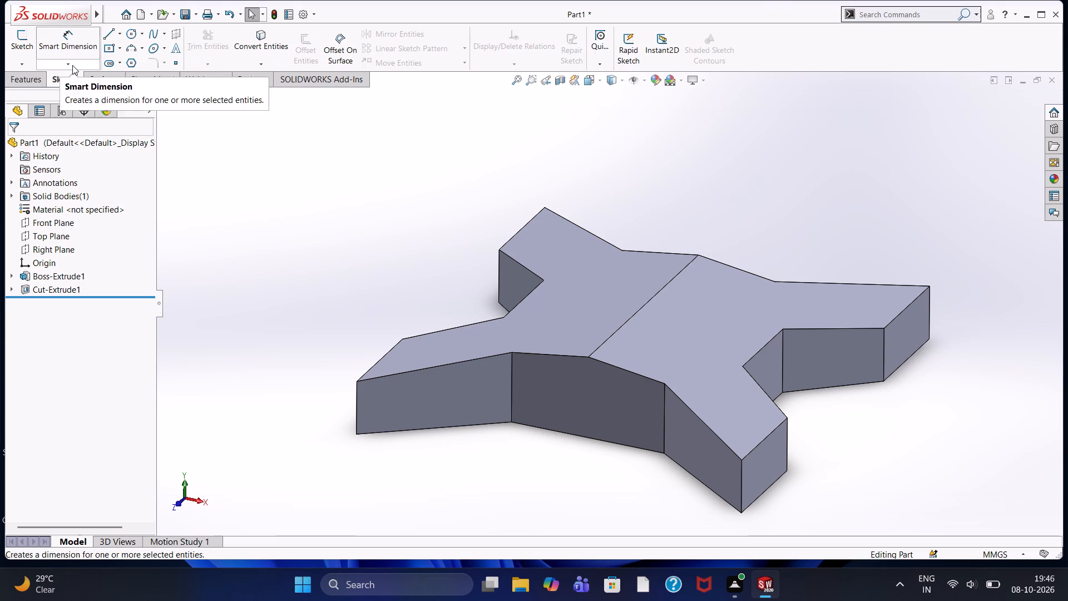
click(695, 339)
click(583, 151)
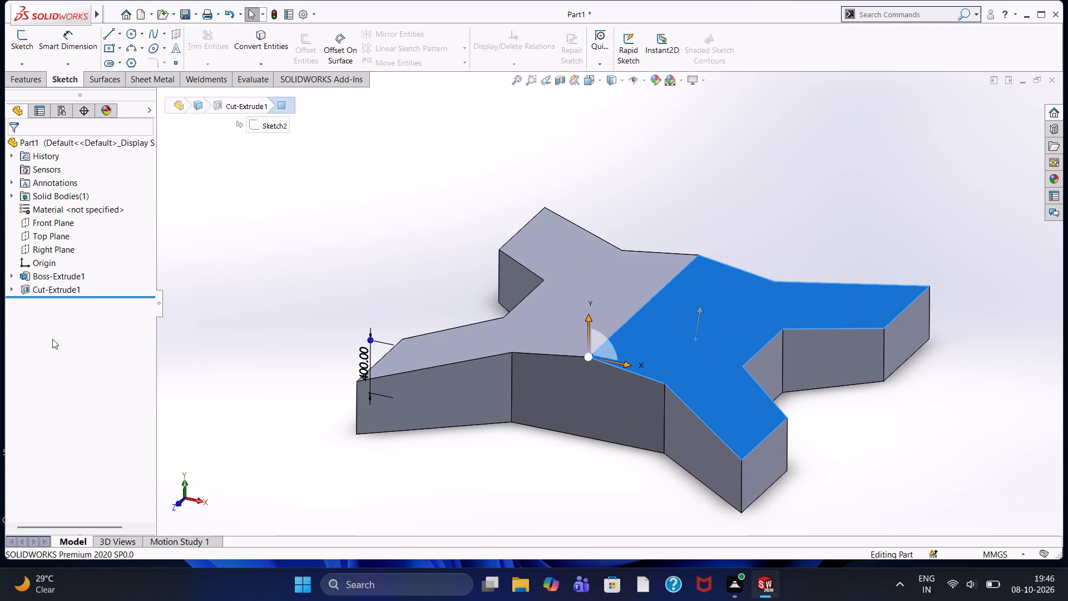
click(53, 239)
click(65, 224)
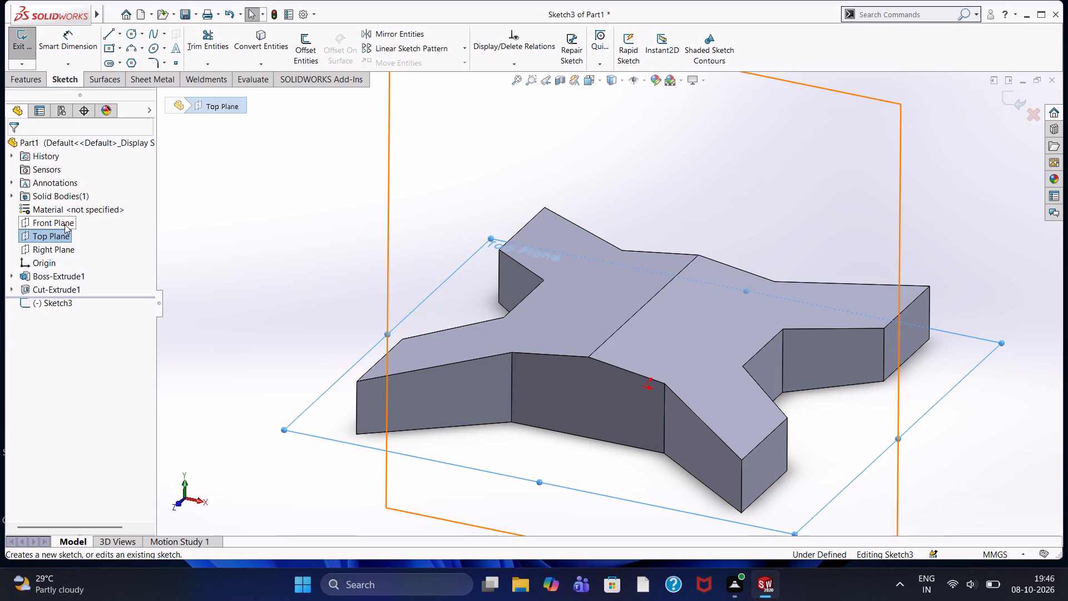
key(ctrl+8)
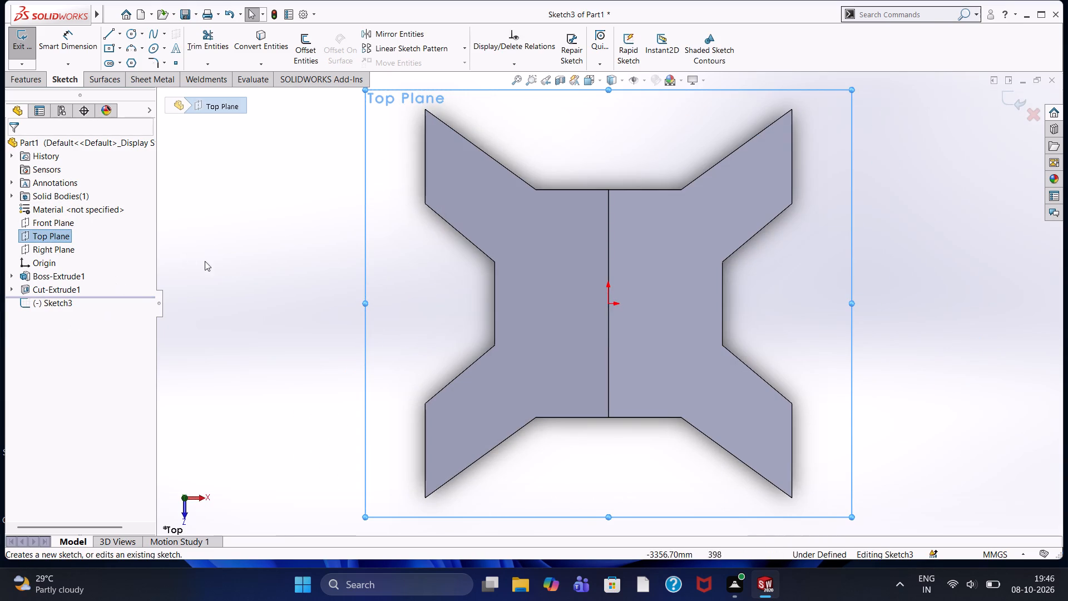
click(235, 265)
click(126, 37)
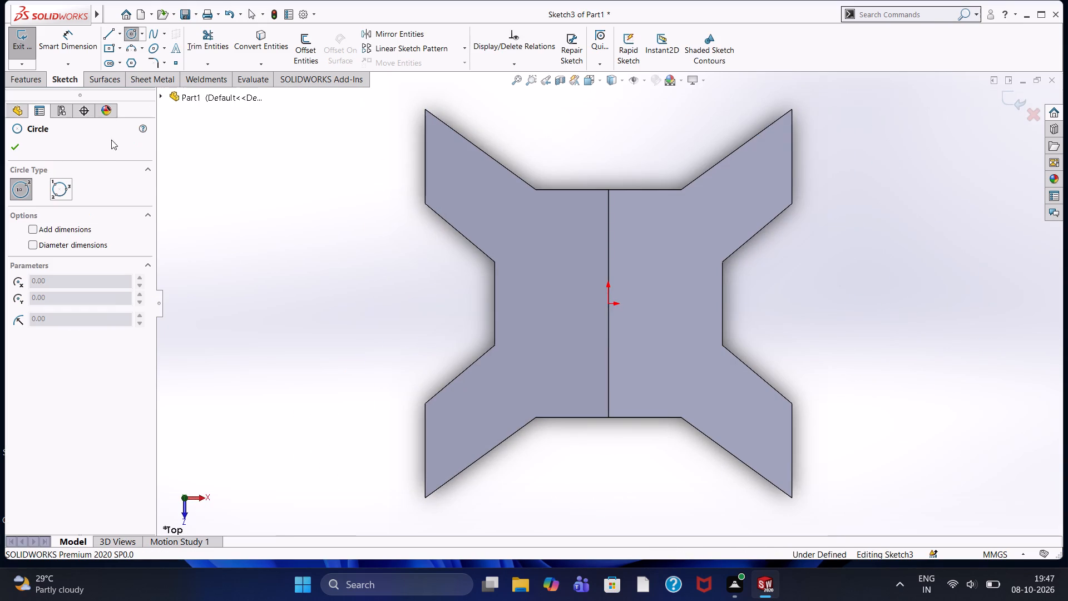
click(76, 245)
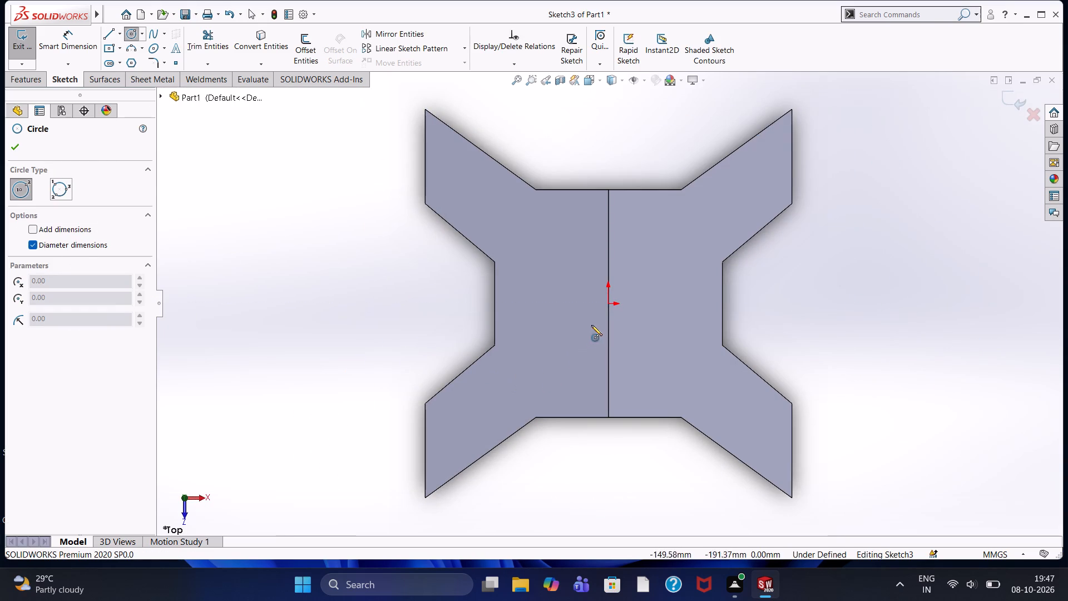
click(606, 303)
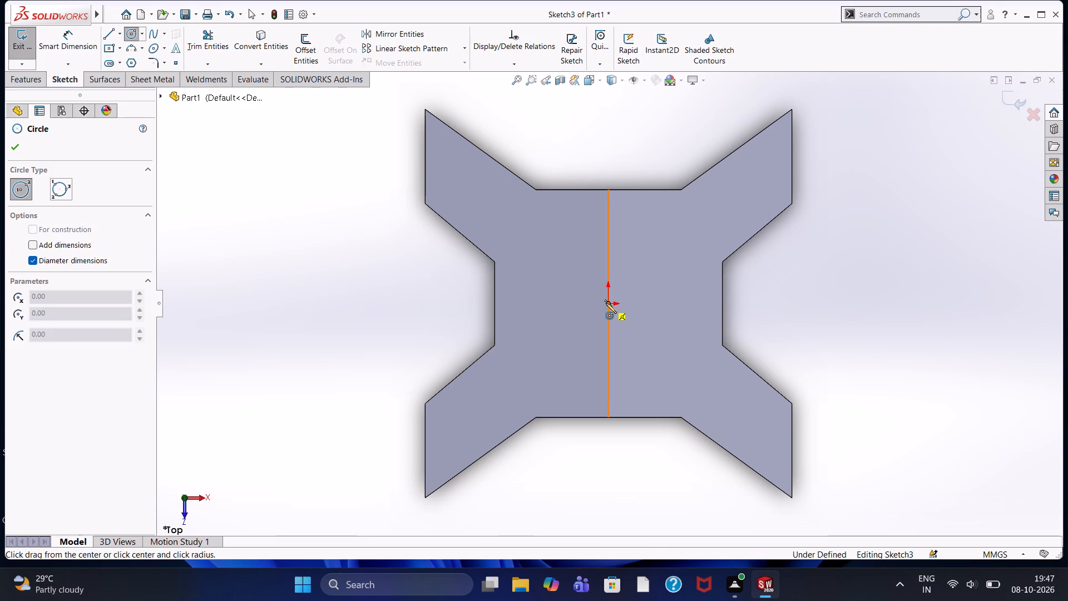
click(667, 337)
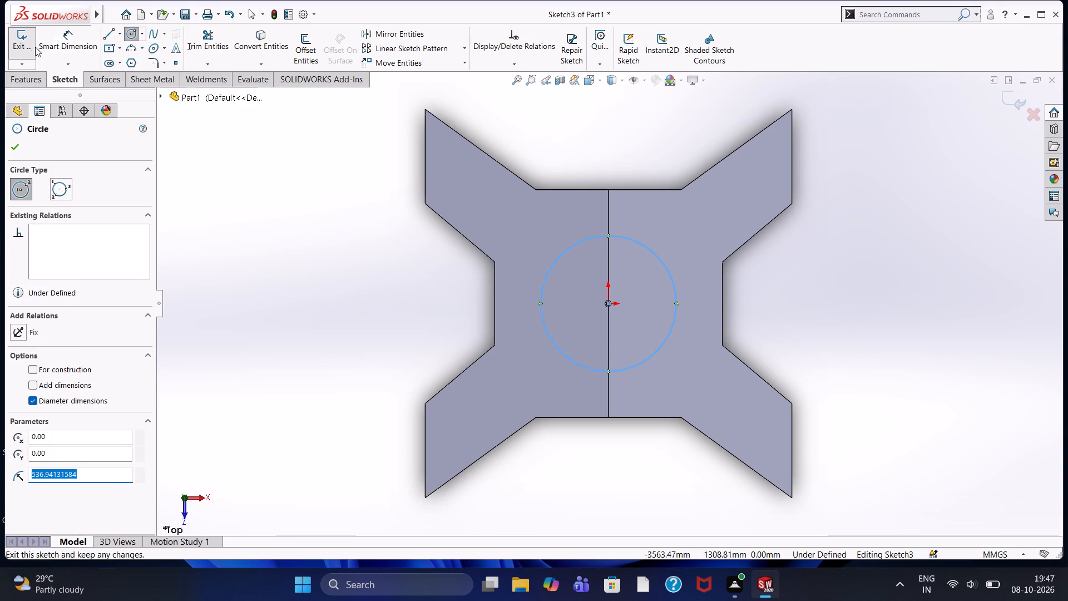
Dimension the origin-centred circle with a diameter of 1600 mm.
click(77, 32)
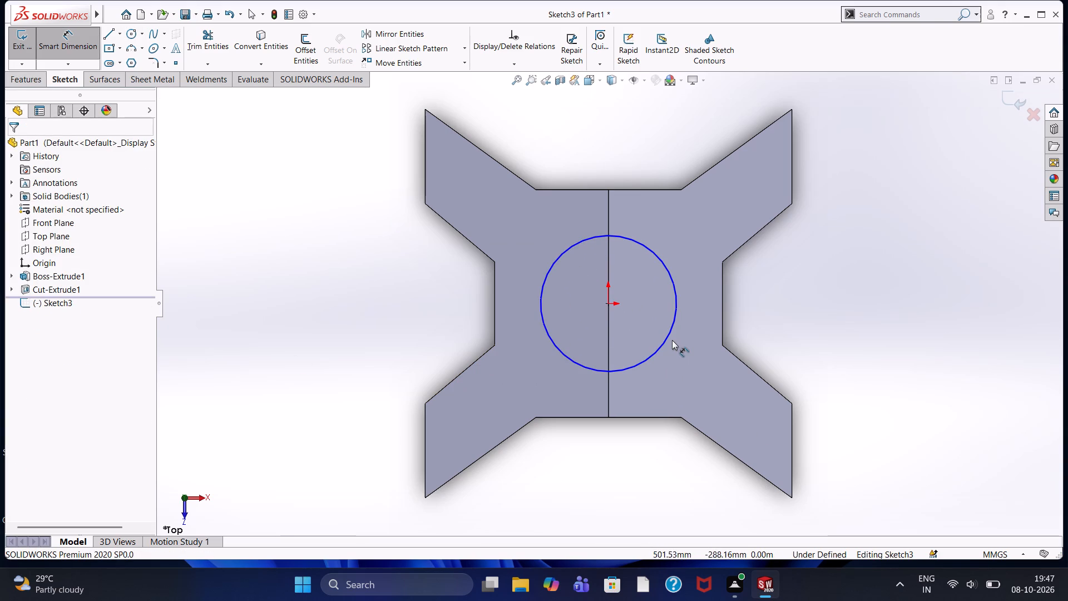
click(671, 336)
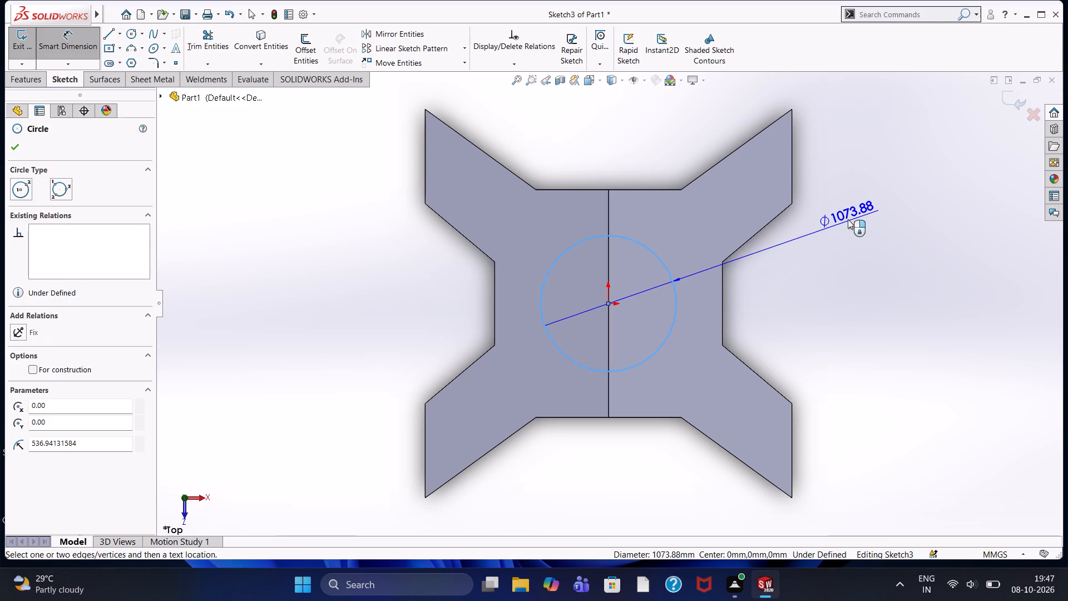
click(848, 219)
text(1600)
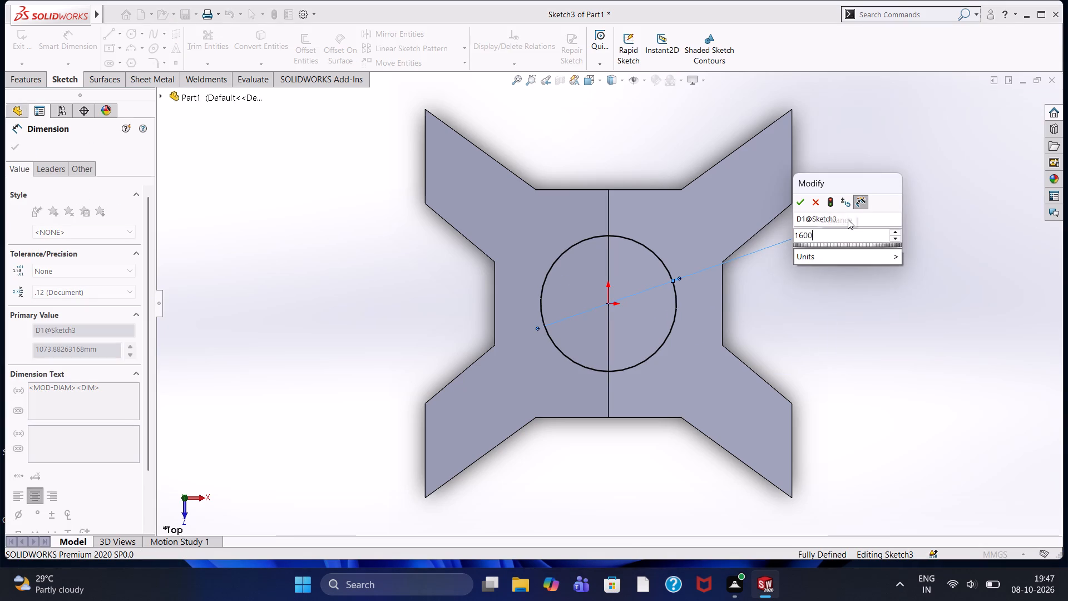
key(Return)
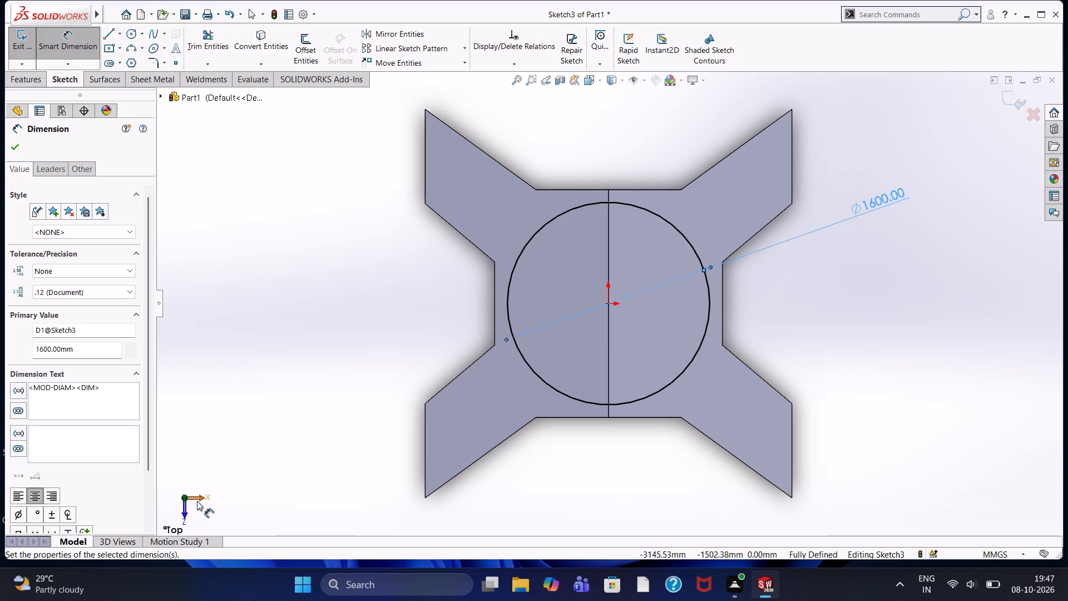
click(15, 150)
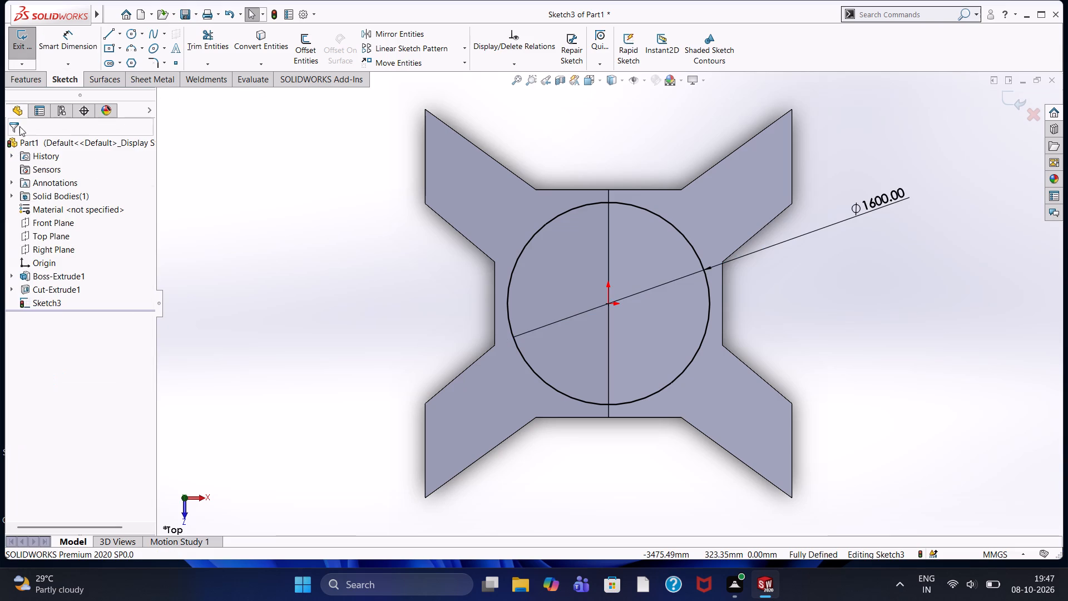
Extrude the 1600 mm circle as a blind boss 830 mm deep, merged with the four-armed body.
click(23, 78)
click(34, 51)
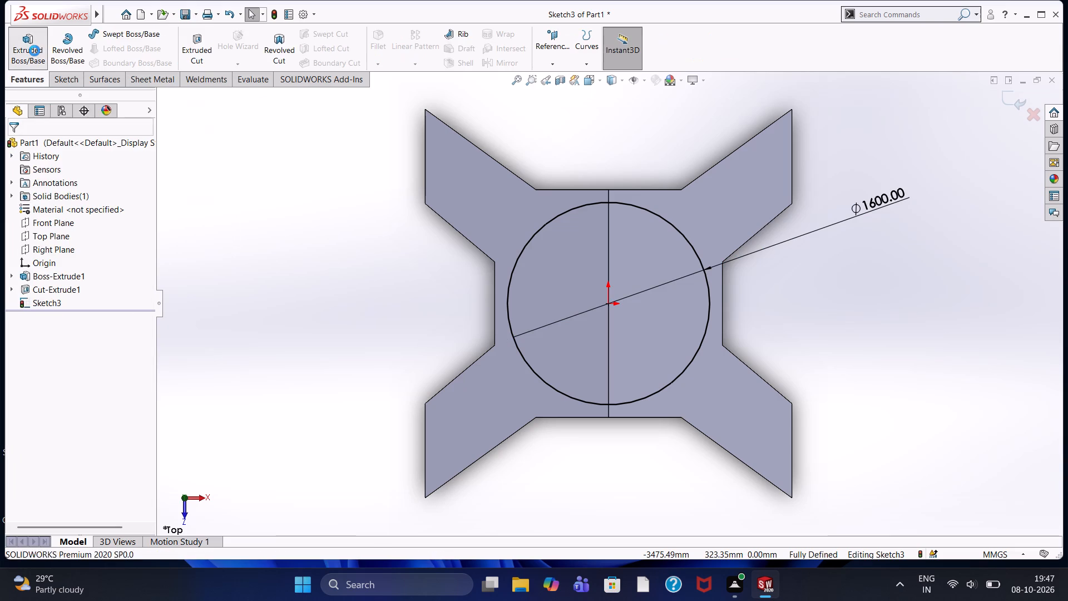
text(830)
key(Return)
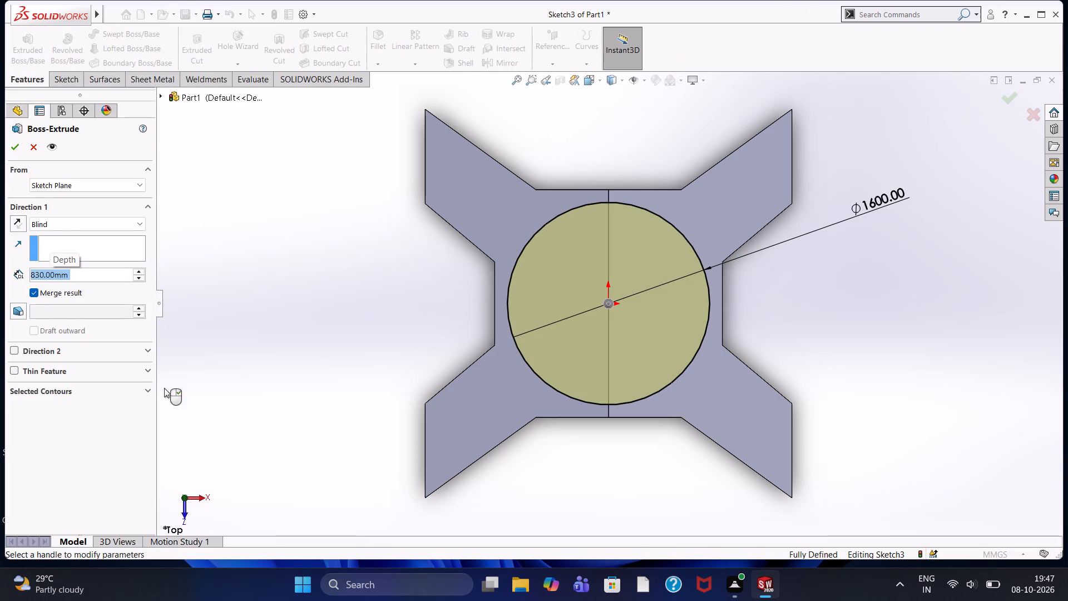
click(12, 144)
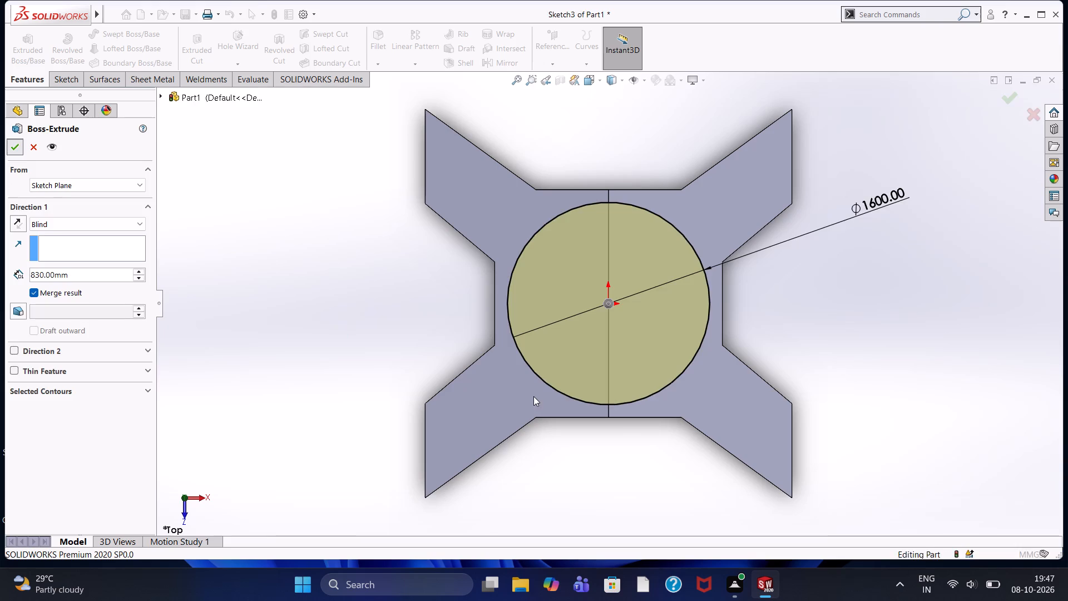
Shell the body with a 10 mm wall thickness, removing its flat four-armed bottom face.
middle_drag(398, 346, 385, 180)
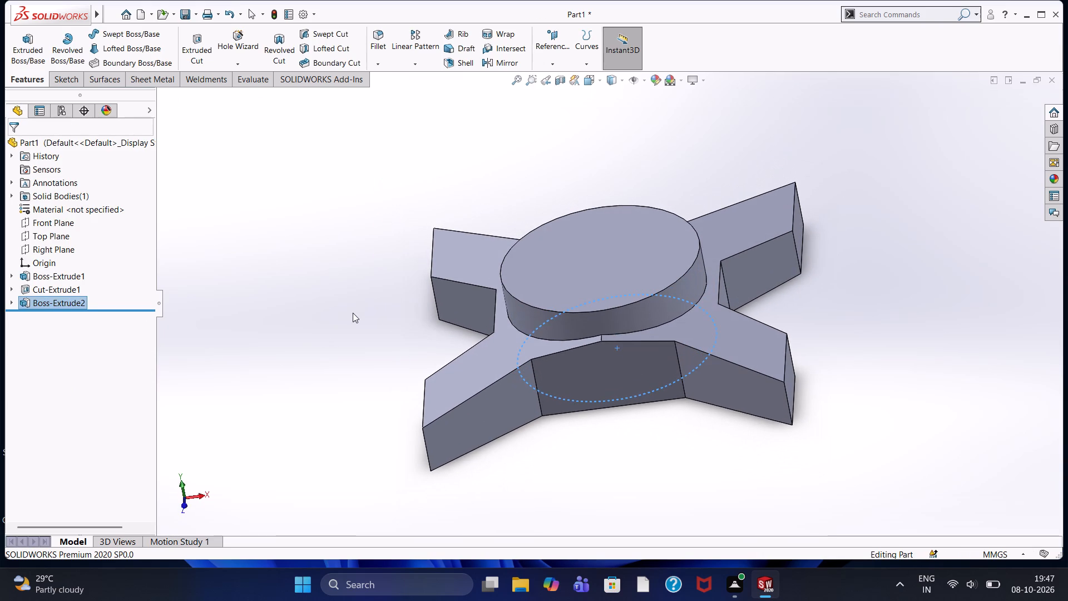
click(353, 313)
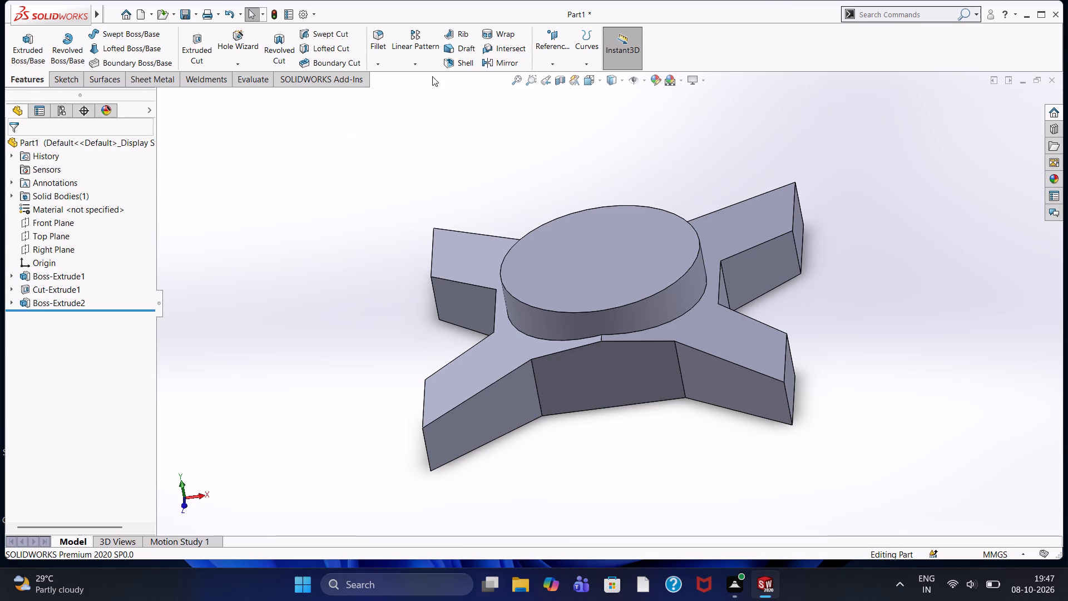
click(457, 58)
middle_drag(360, 323, 339, 214)
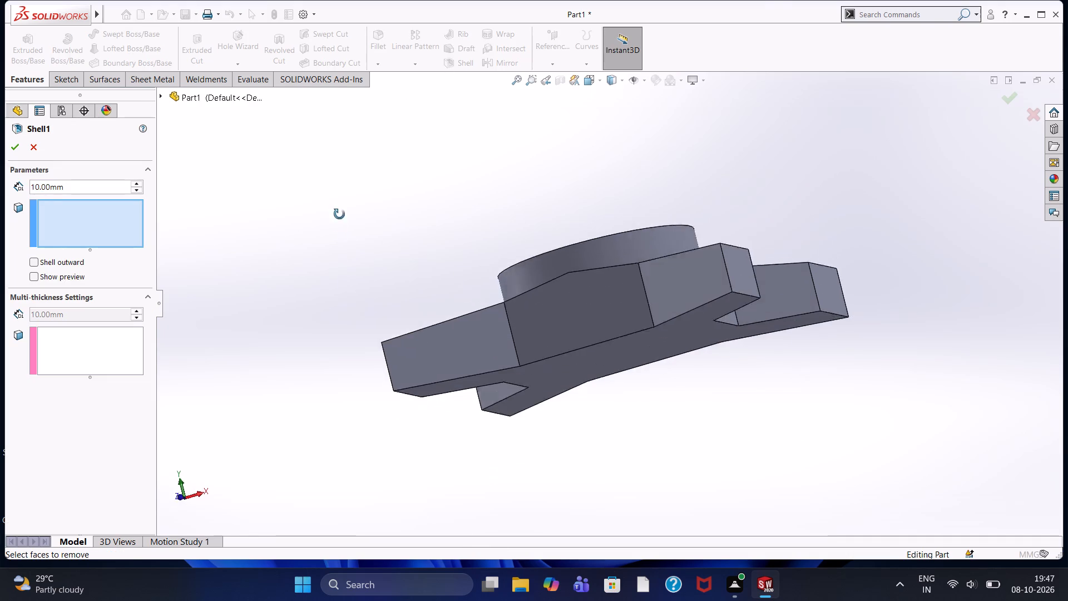
middle_drag(339, 214, 344, 146)
click(636, 348)
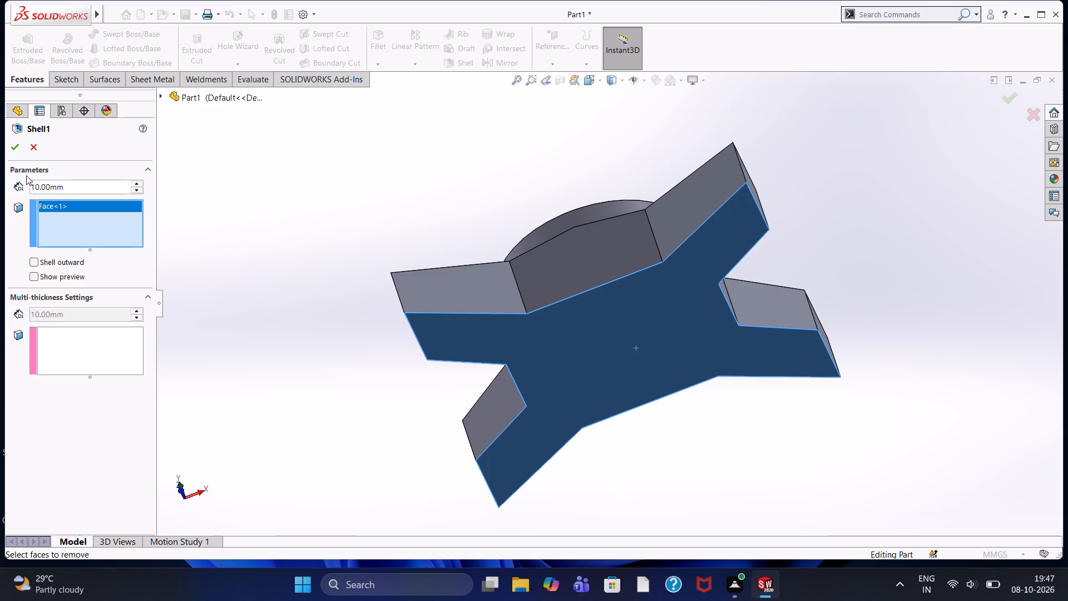
click(12, 144)
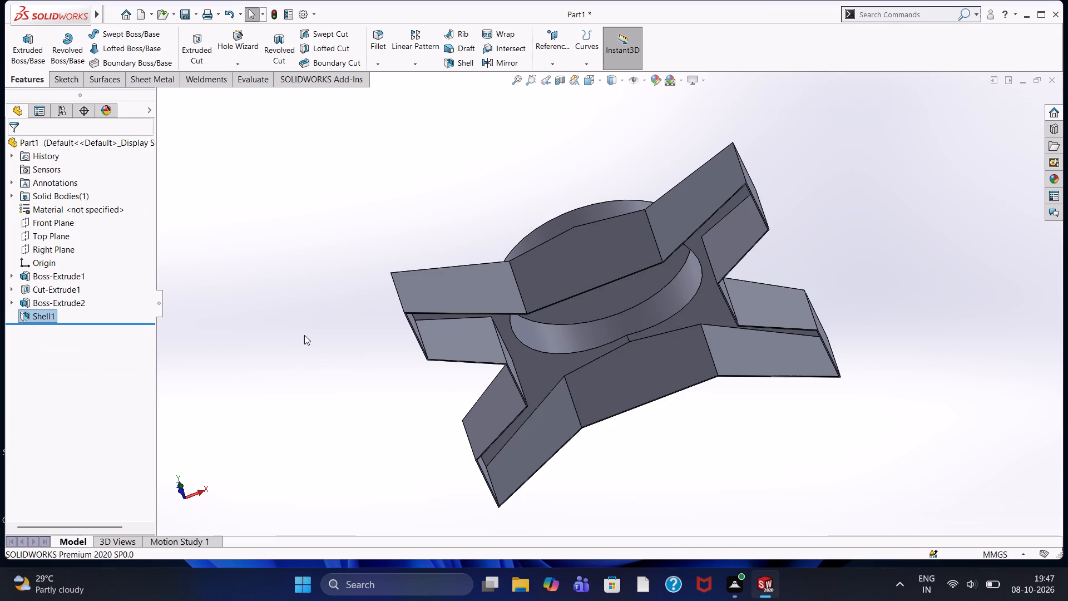
Edit the shell feature and set its wall thickness to 50 mm.
middle_drag(314, 329, 288, 272)
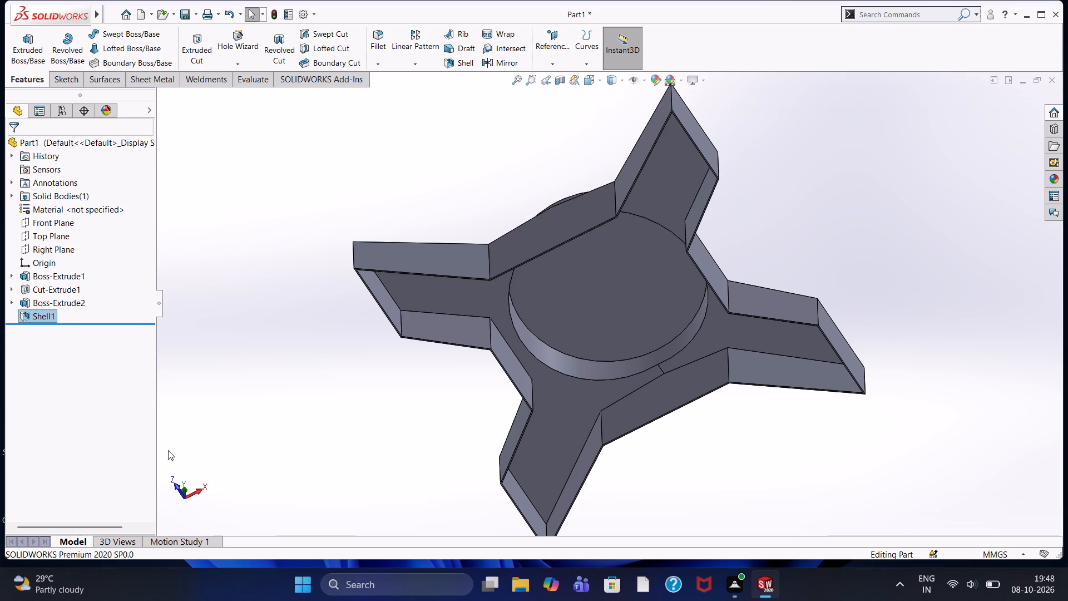
right_click(31, 314)
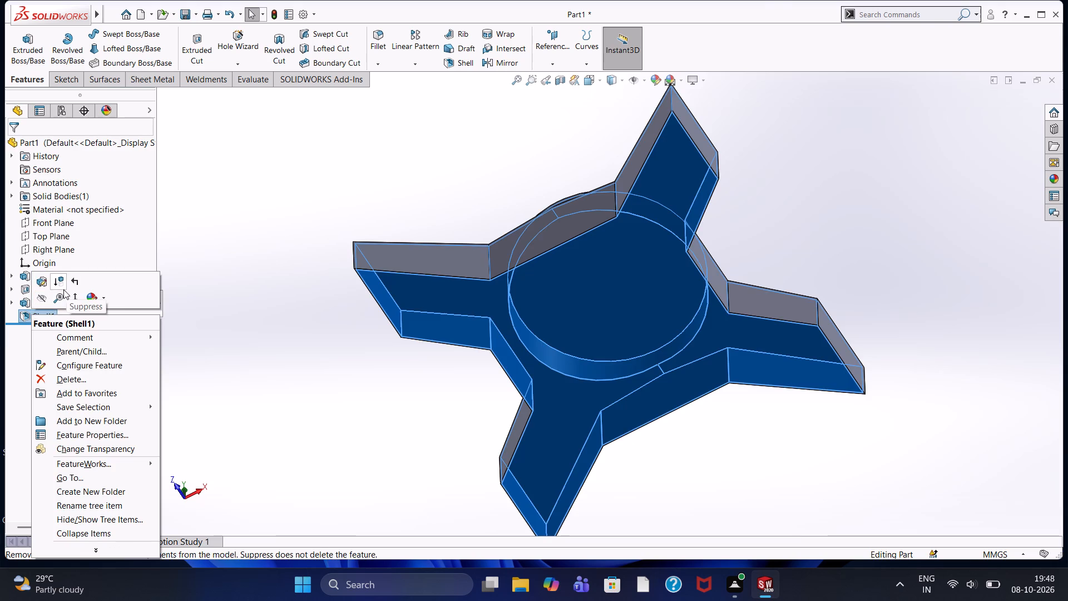
click(45, 283)
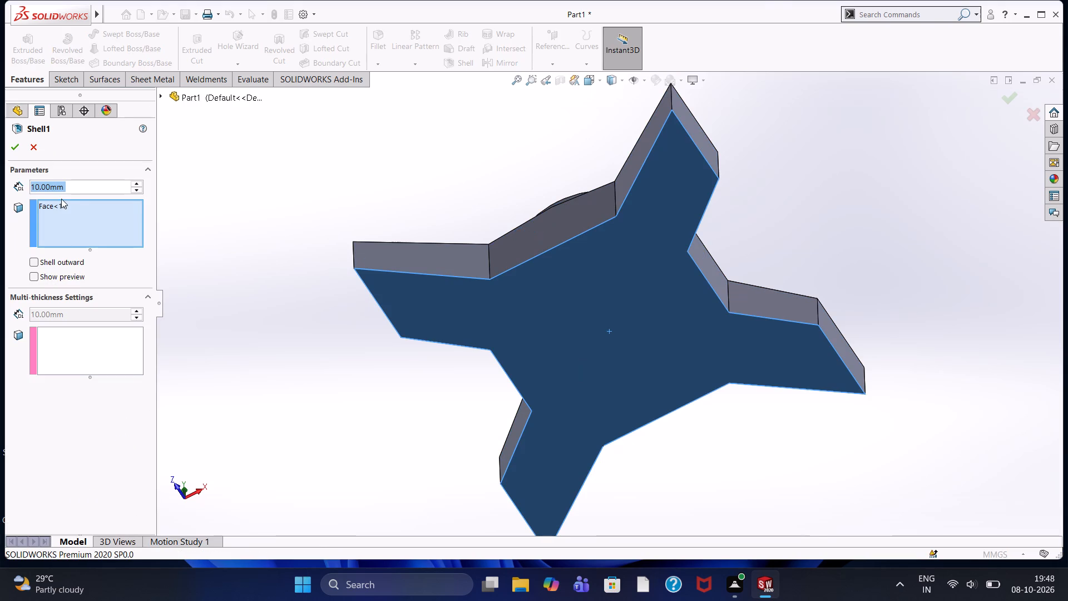
key(5)
key(0)
key(Return)
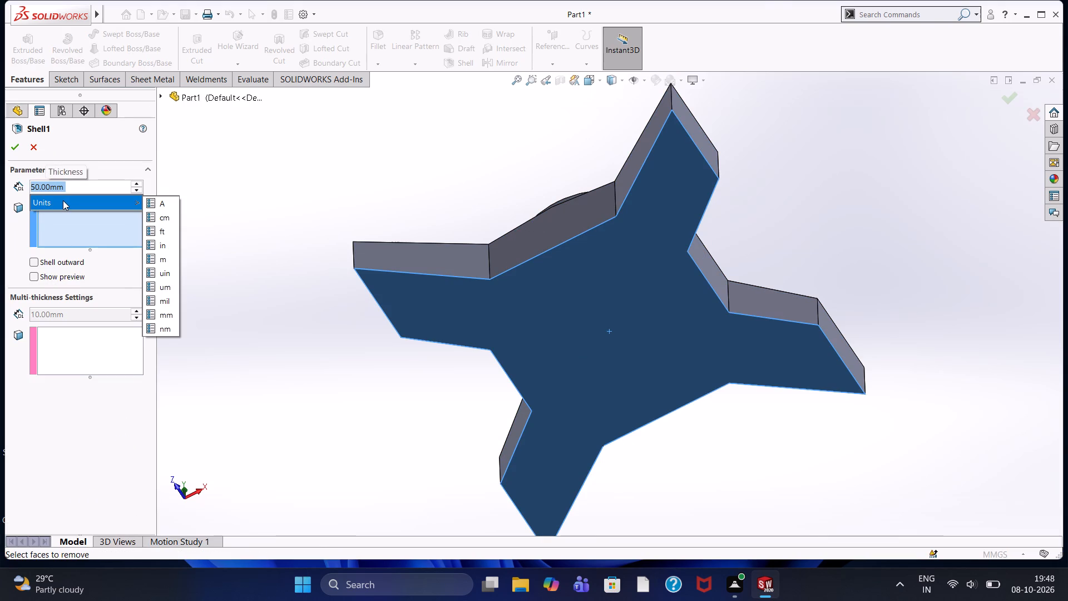
click(13, 147)
click(13, 147)
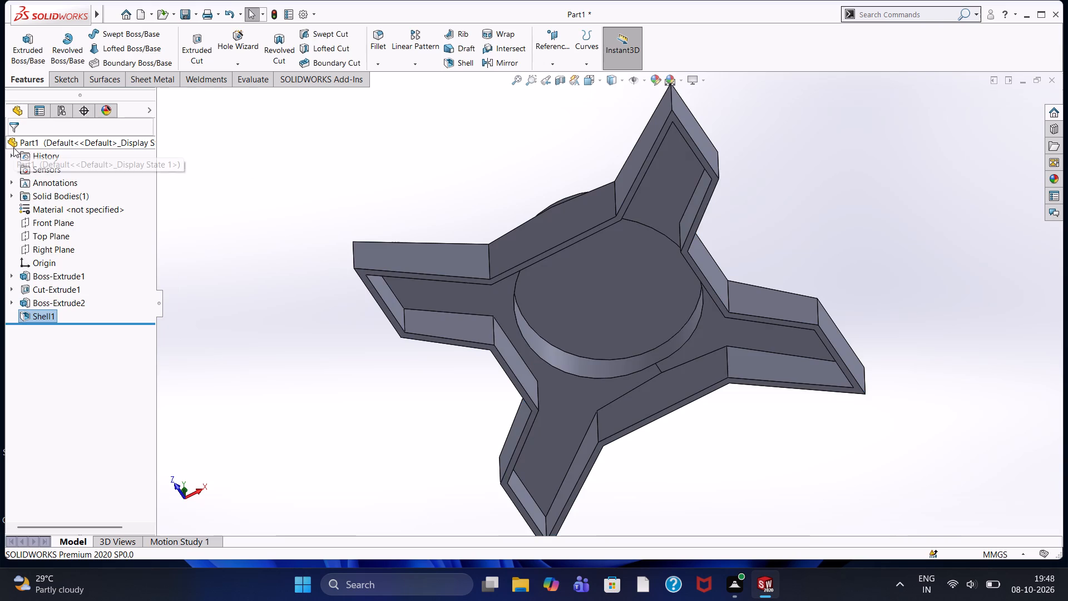
Start a sketch on the round boss's top face and draw an origin-centred circle of about 201 mm radius.
middle_drag(354, 186, 411, 400)
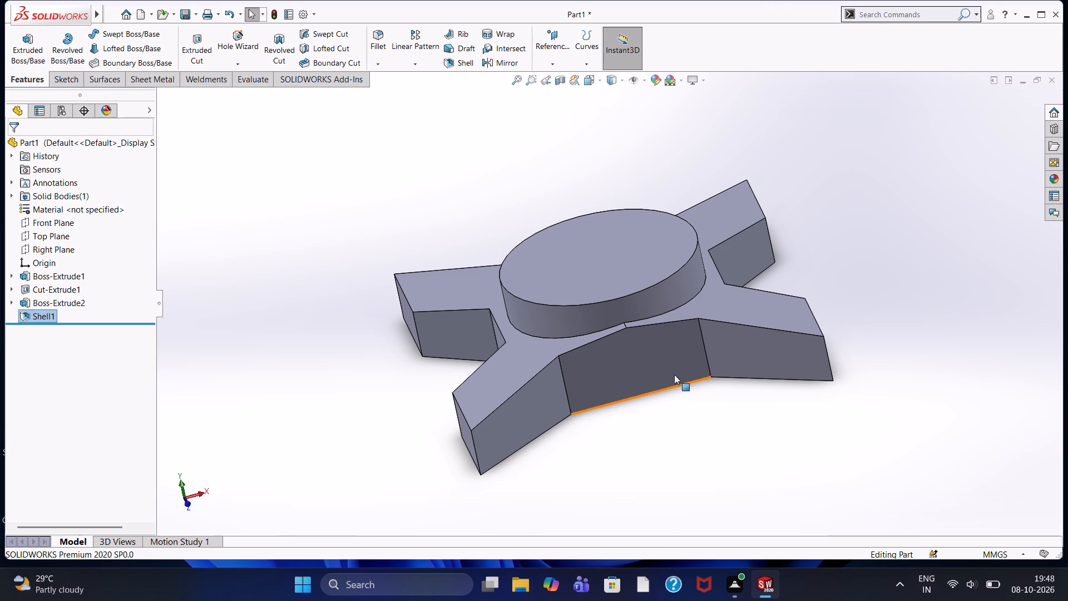
click(582, 271)
click(629, 237)
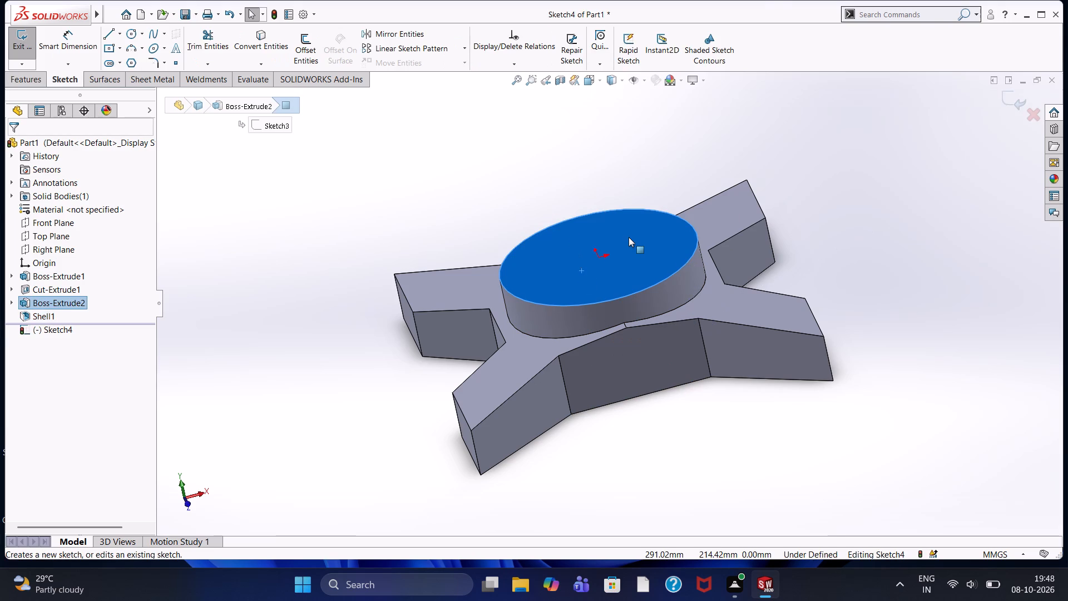
key(ctrl+8)
click(330, 249)
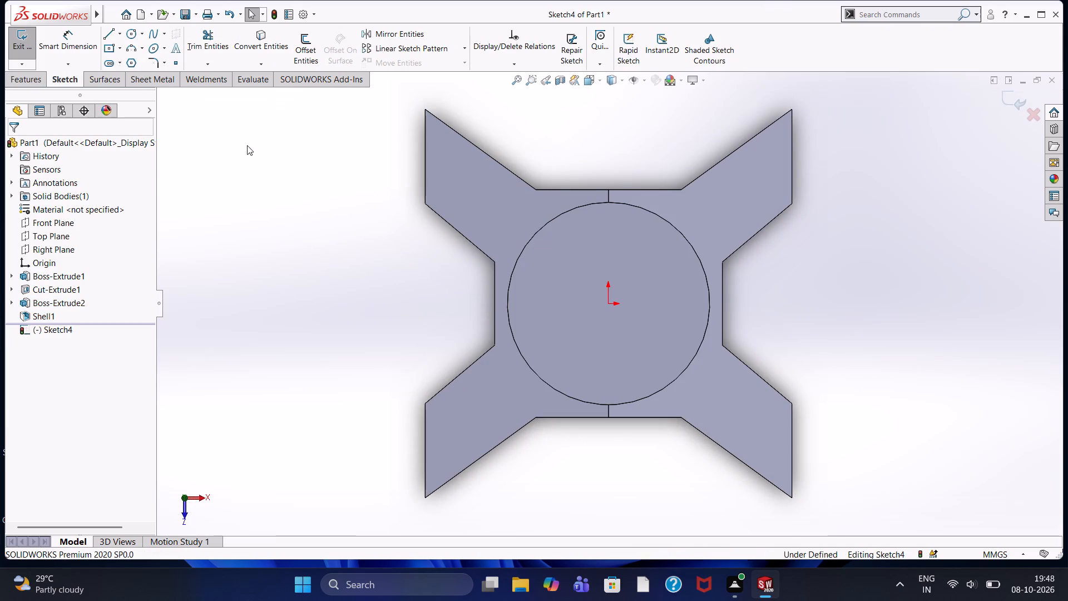
click(128, 35)
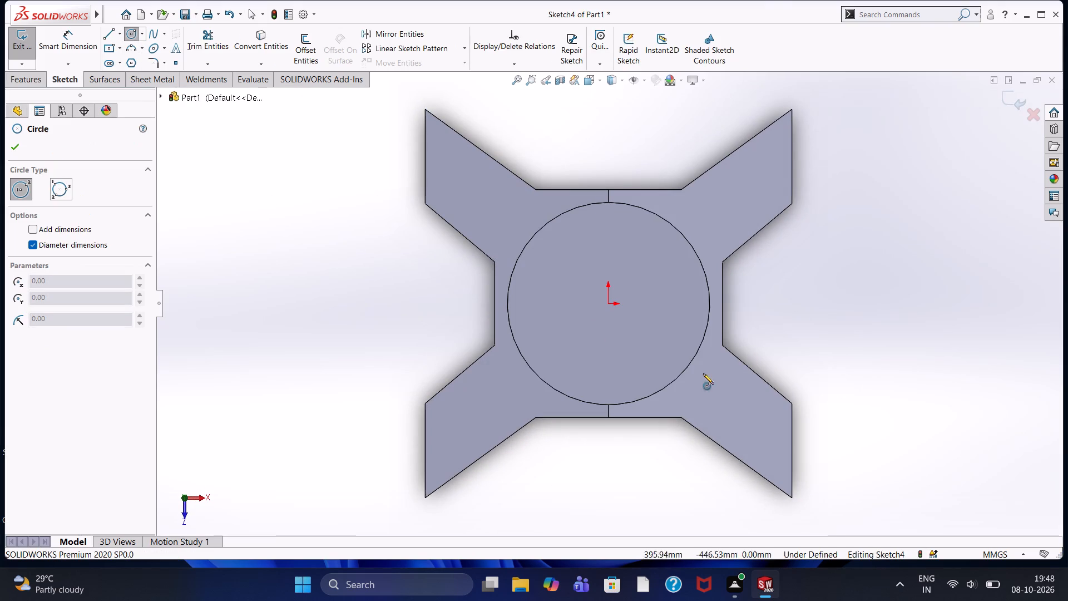
click(609, 304)
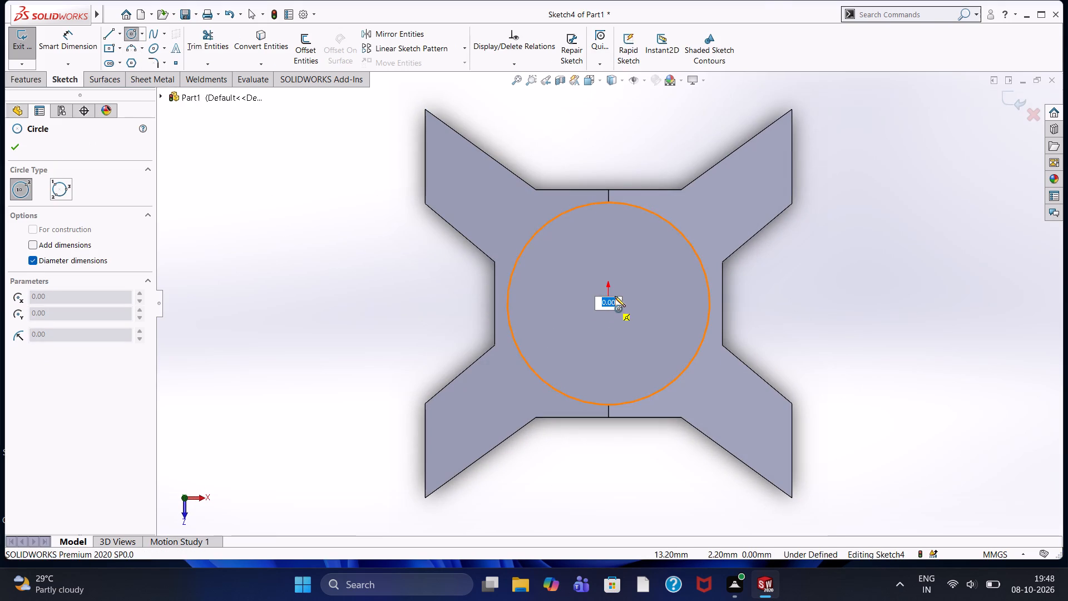
click(627, 286)
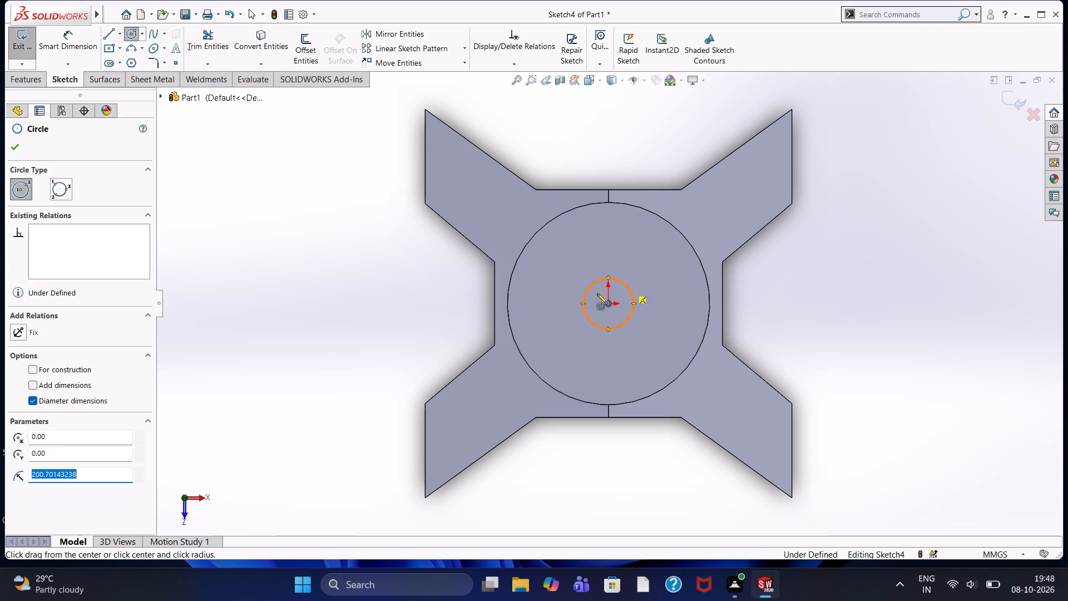
click(9, 152)
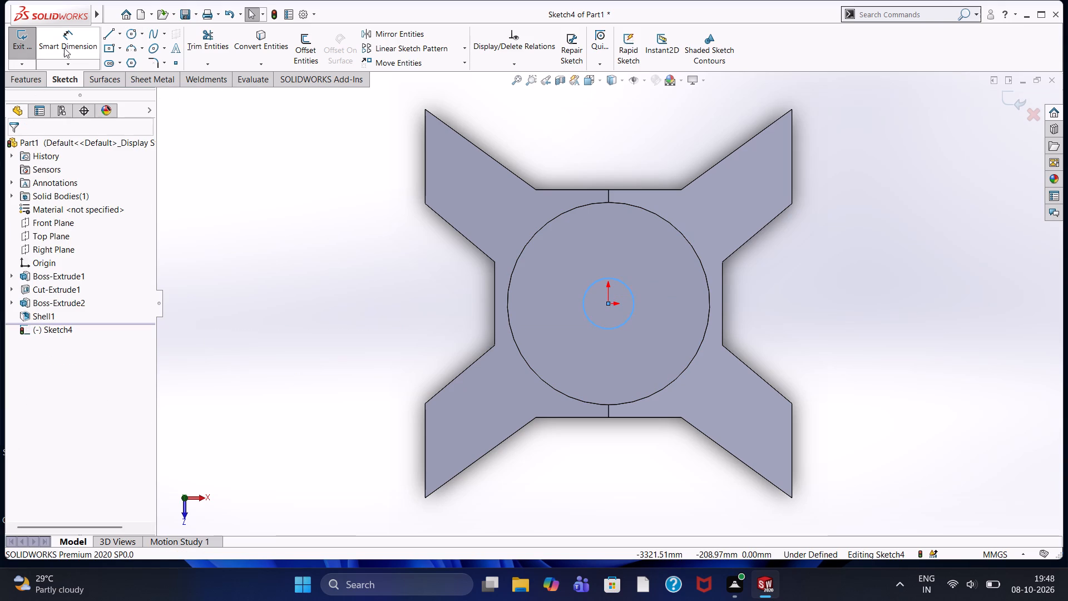
Dimension the small circle on the boss's top face with a diameter of 275 mm.
click(64, 48)
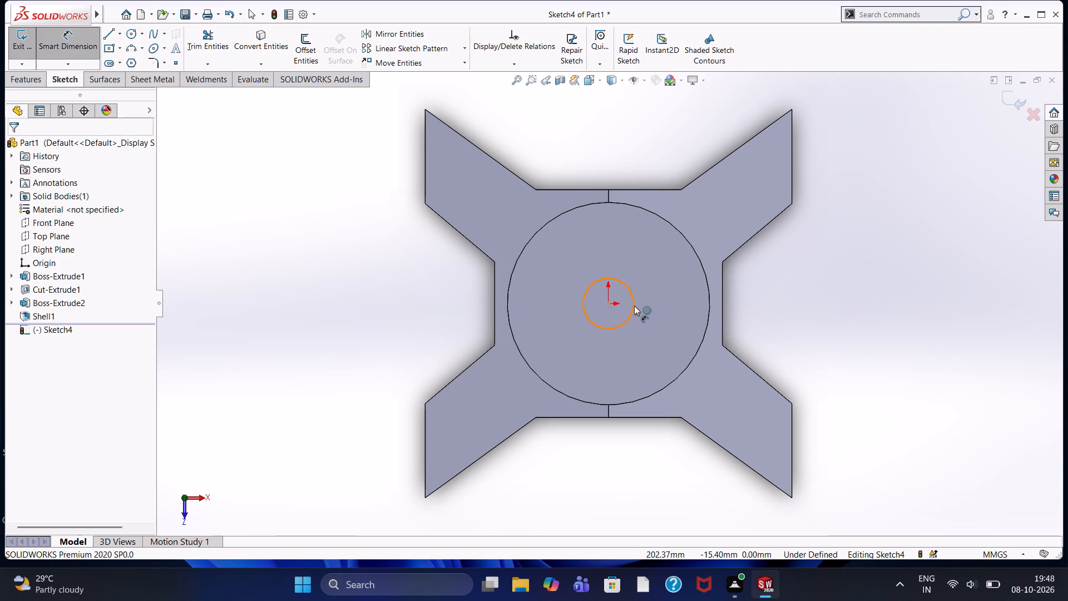
click(634, 306)
click(758, 255)
text(275)
key(Return)
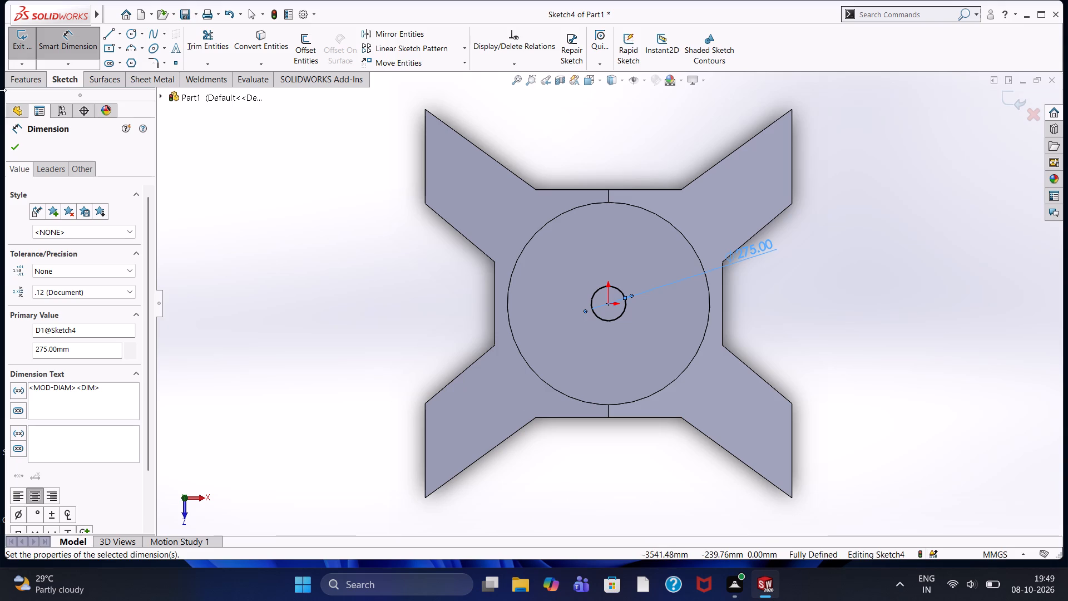
click(12, 138)
click(19, 152)
Cut the 275 mm circle down through the boss with a blind Extruded Cut 830 mm deep.
click(34, 90)
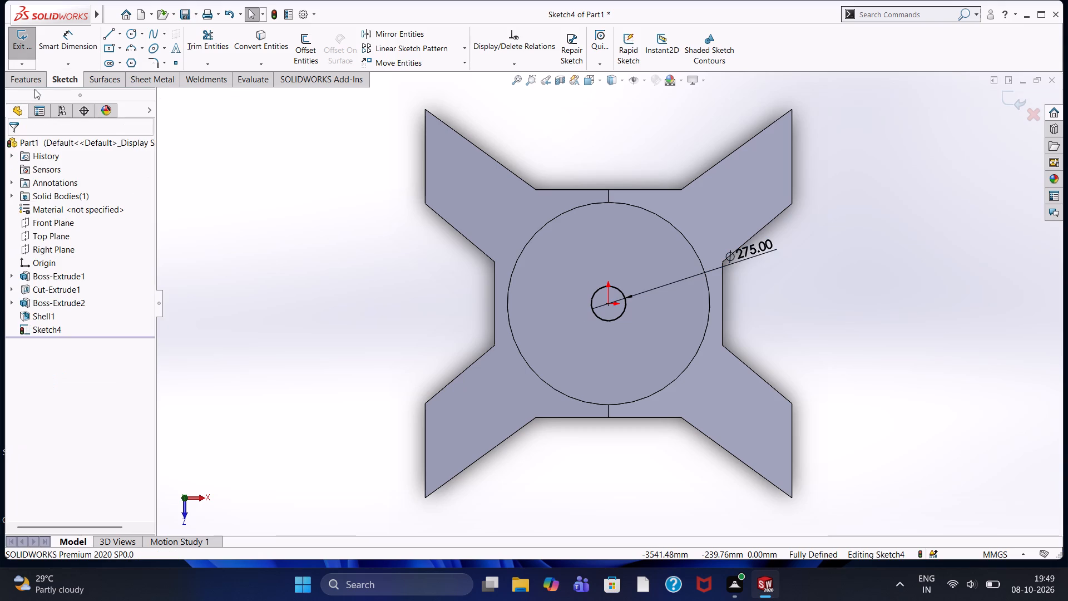
click(36, 74)
click(185, 42)
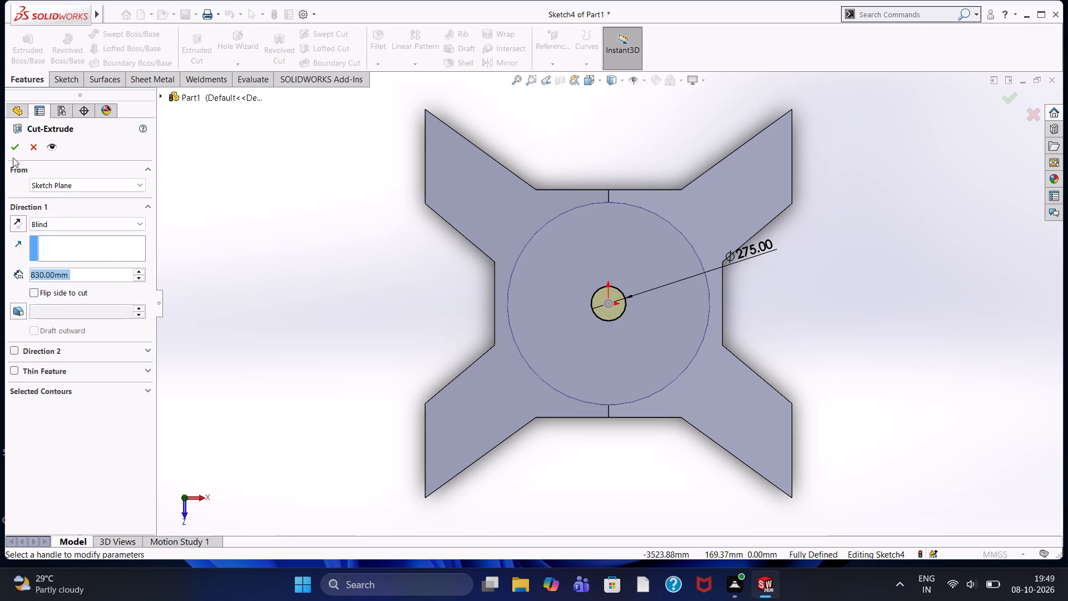
click(17, 149)
click(315, 339)
Start a sketch on the round boss's top face and draw an origin-centred circle of about 273 mm radius around the centre hole.
middle_drag(316, 328, 307, 312)
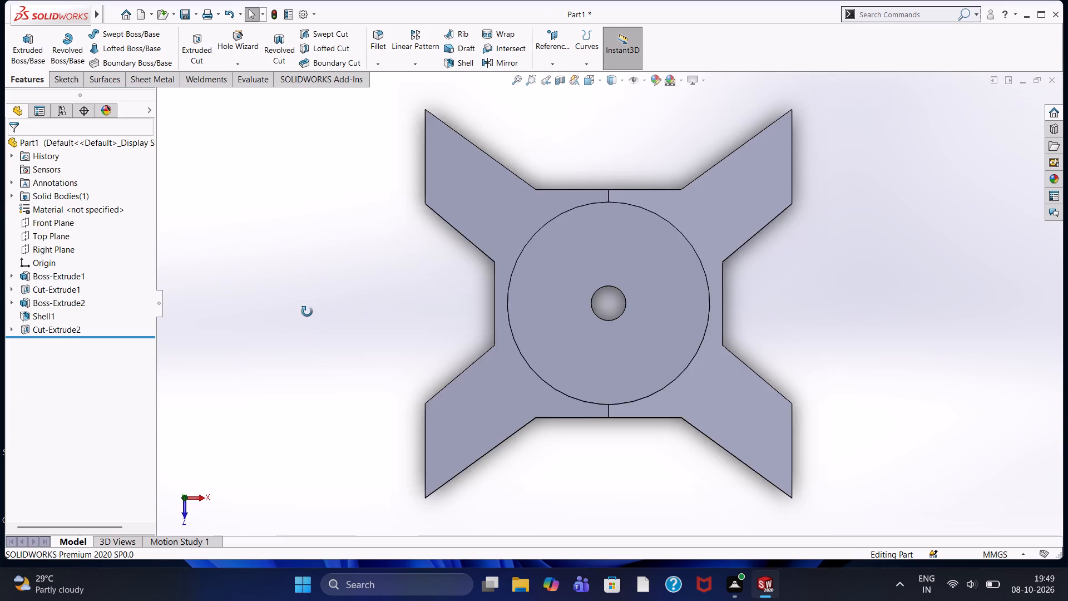
middle_drag(307, 312, 303, 231)
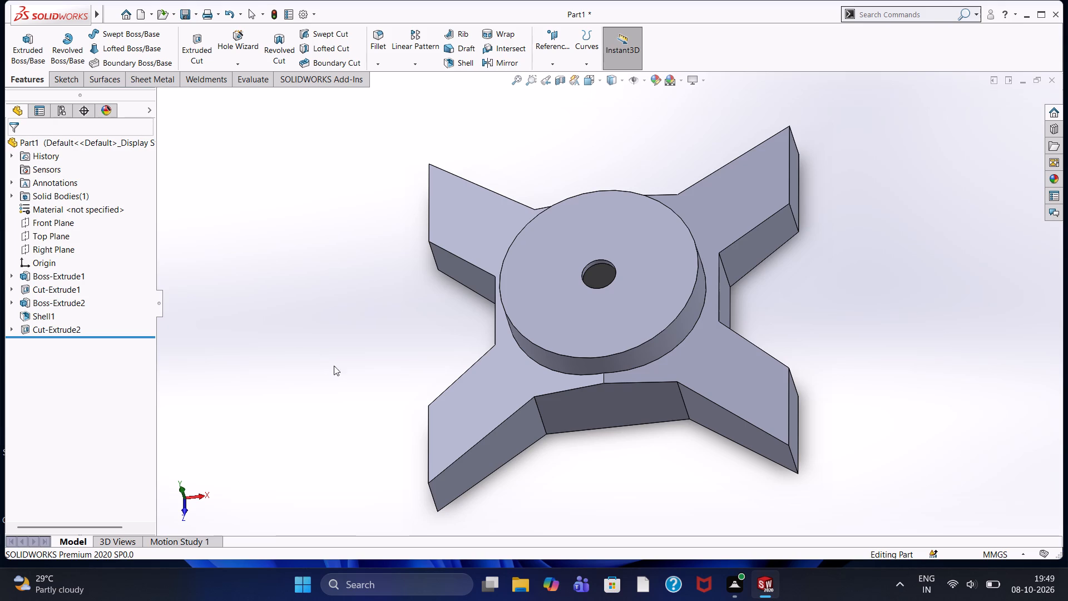
click(561, 278)
click(607, 248)
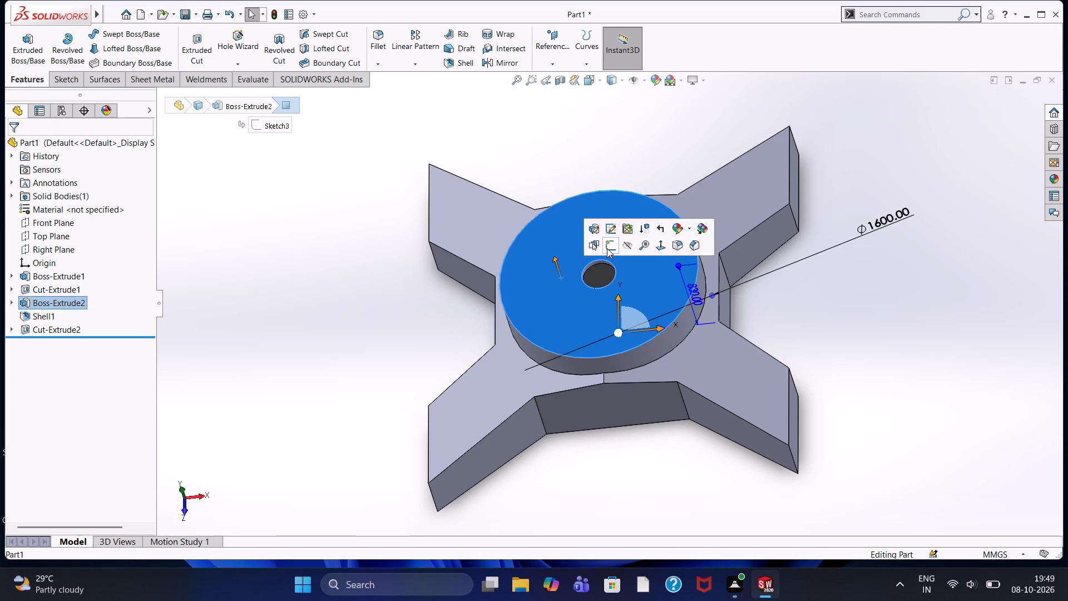
key(ctrl+8)
click(612, 155)
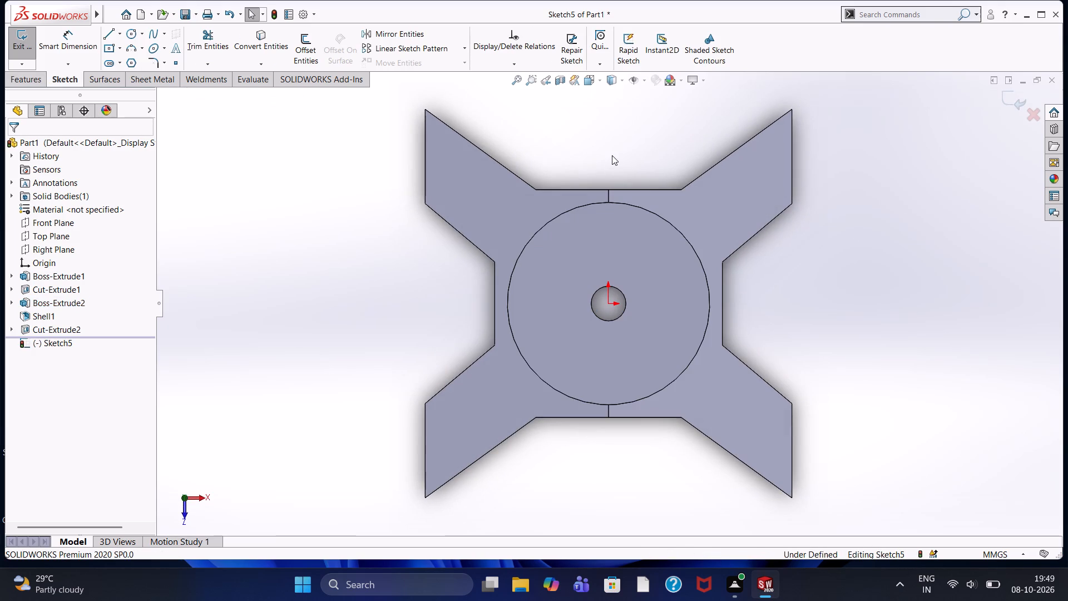
click(132, 27)
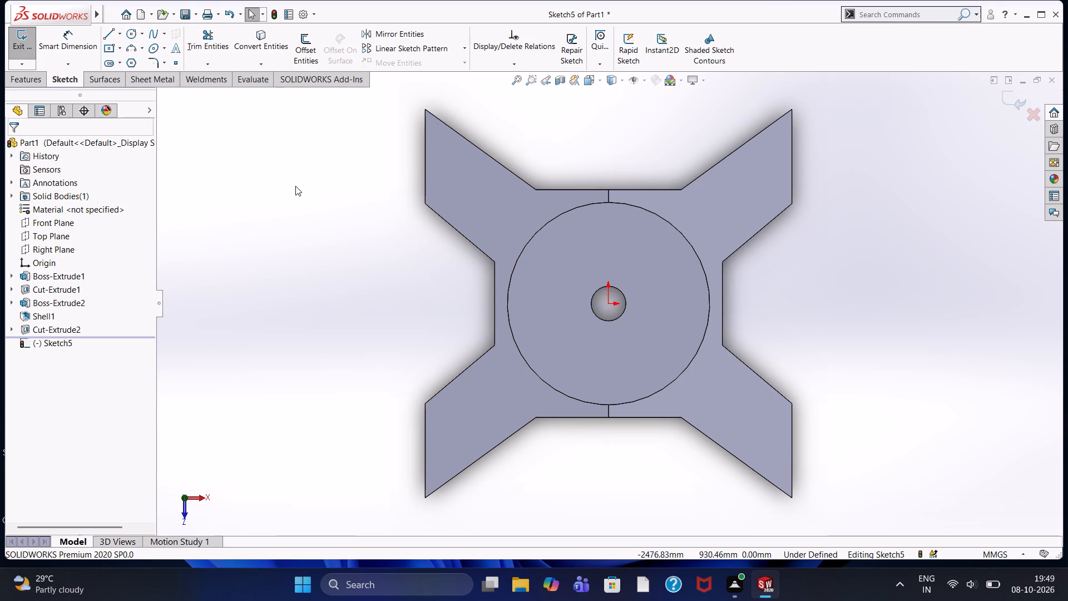
click(609, 301)
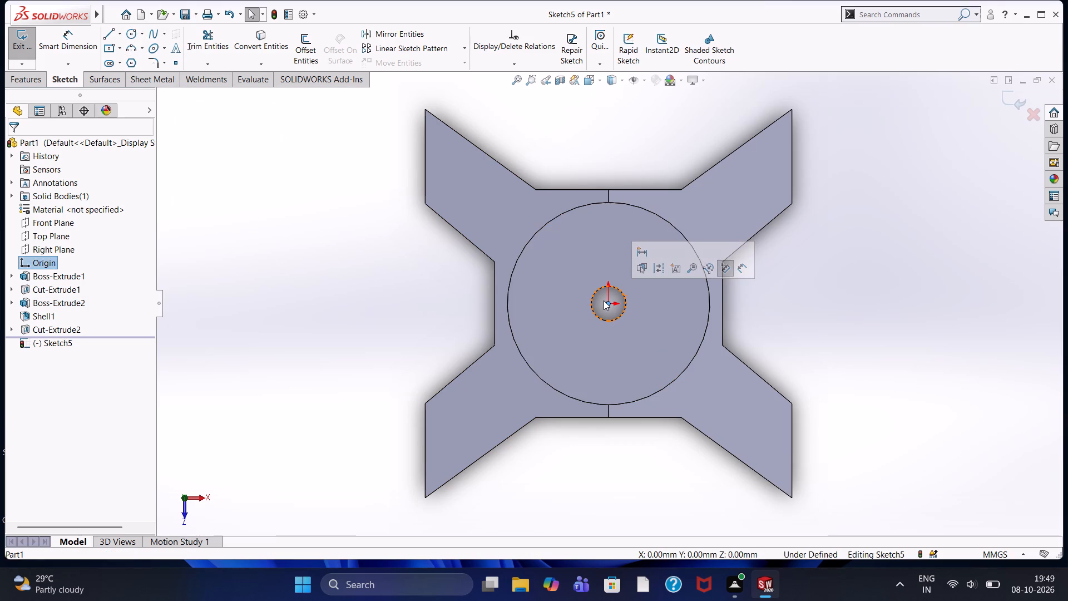
key(Escape)
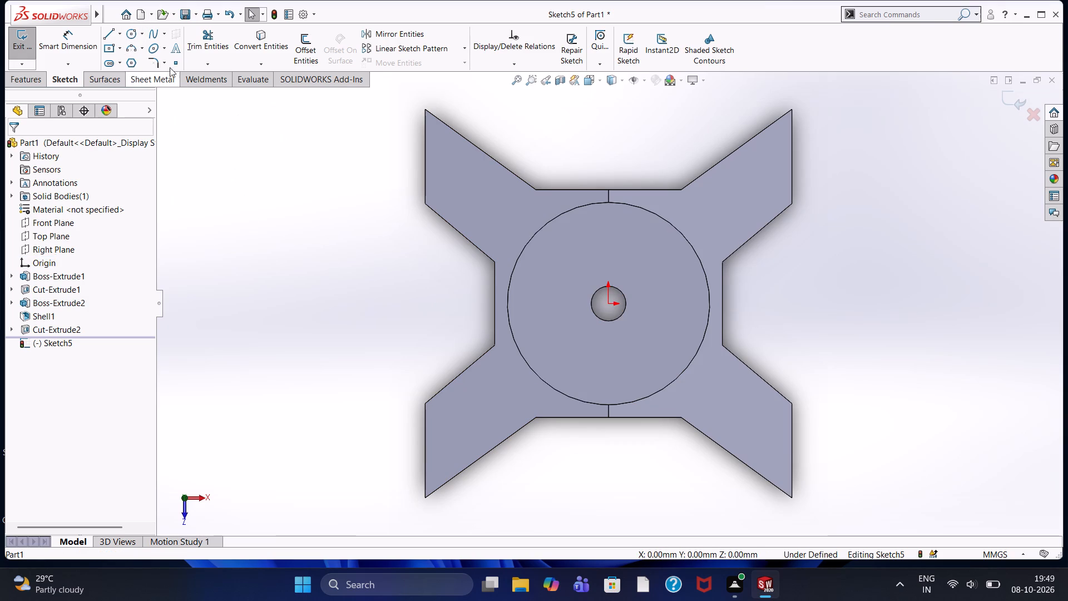
click(134, 32)
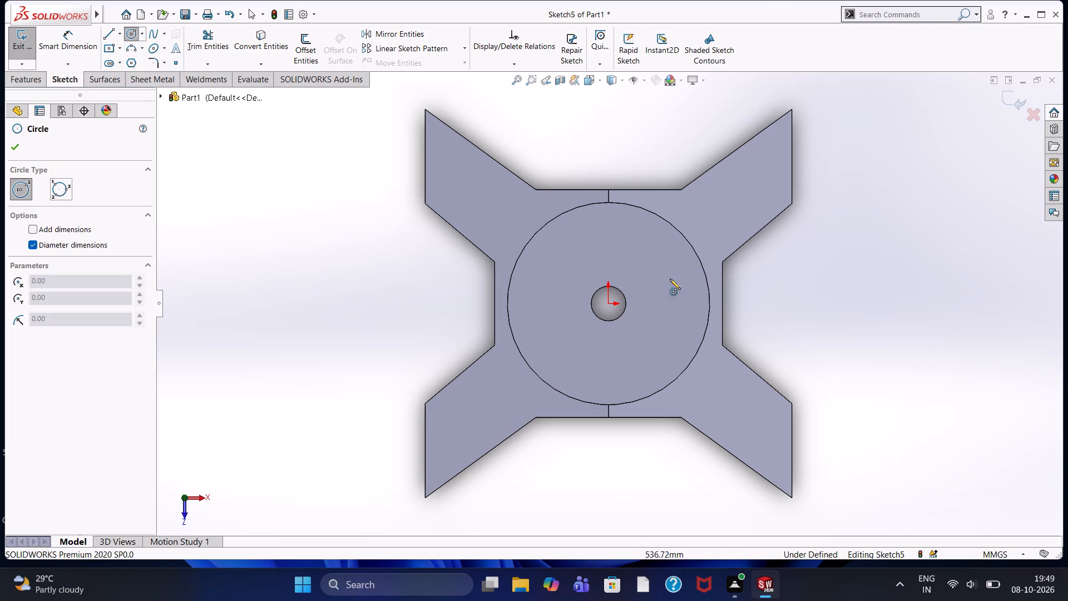
click(609, 303)
click(634, 280)
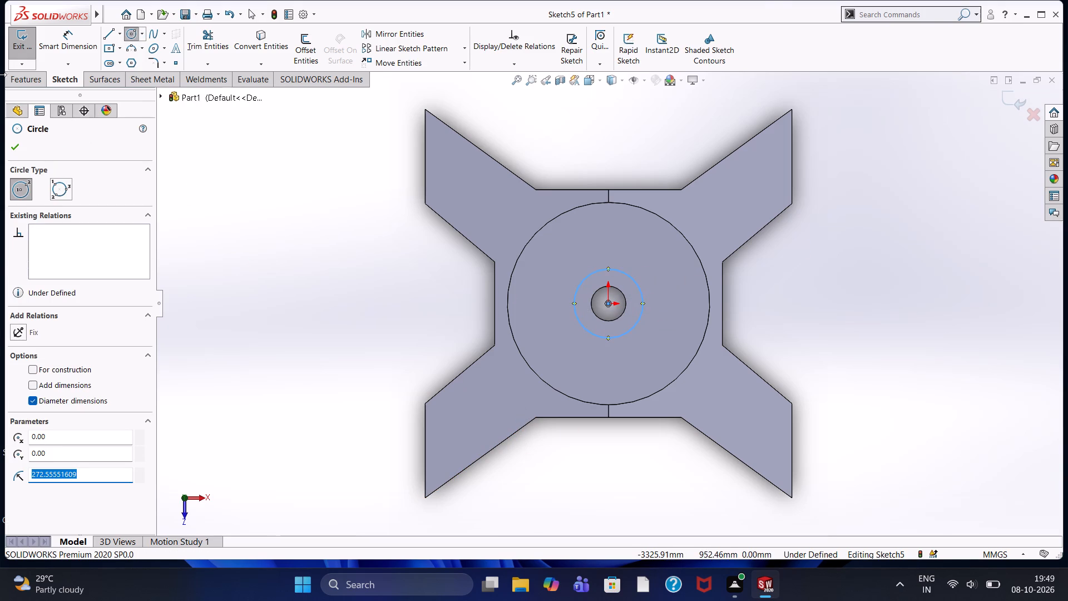
click(18, 141)
Dimension the new circle around the centre hole with a diameter of 417 mm.
click(76, 45)
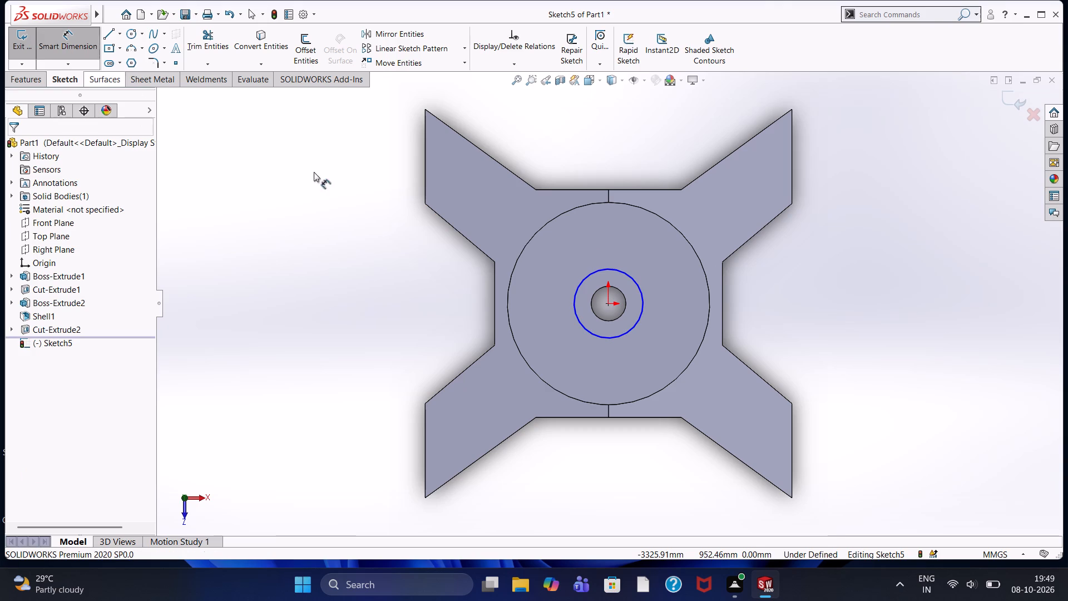
click(639, 287)
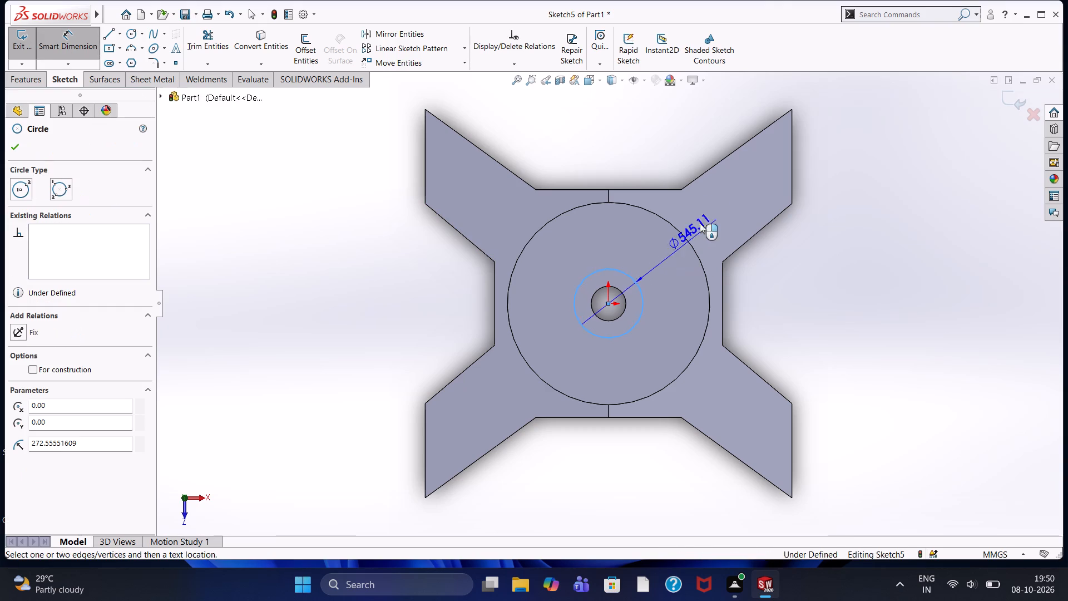
click(803, 257)
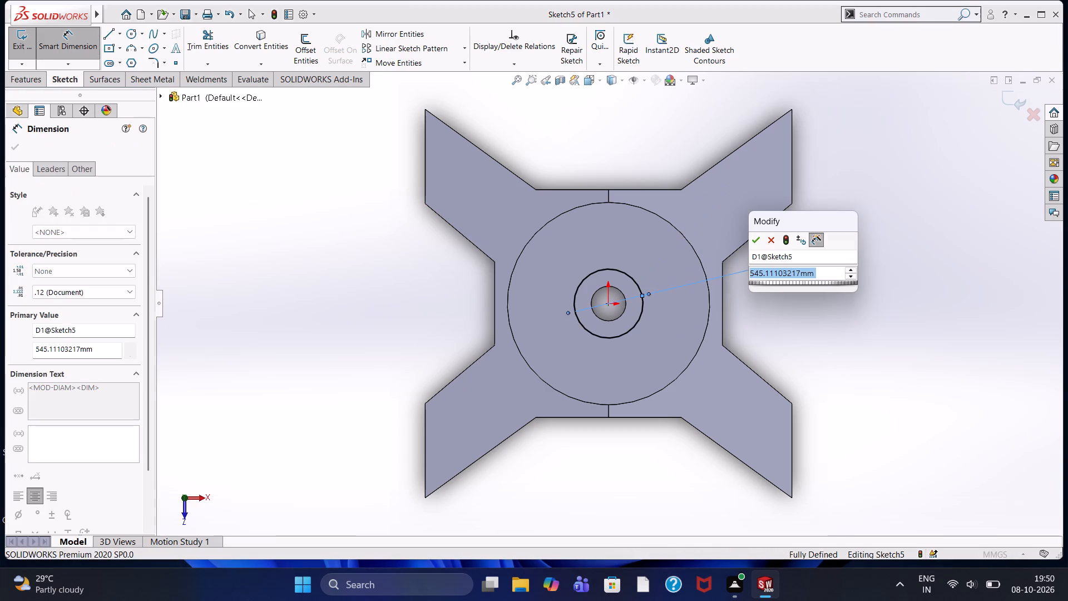
text(417)
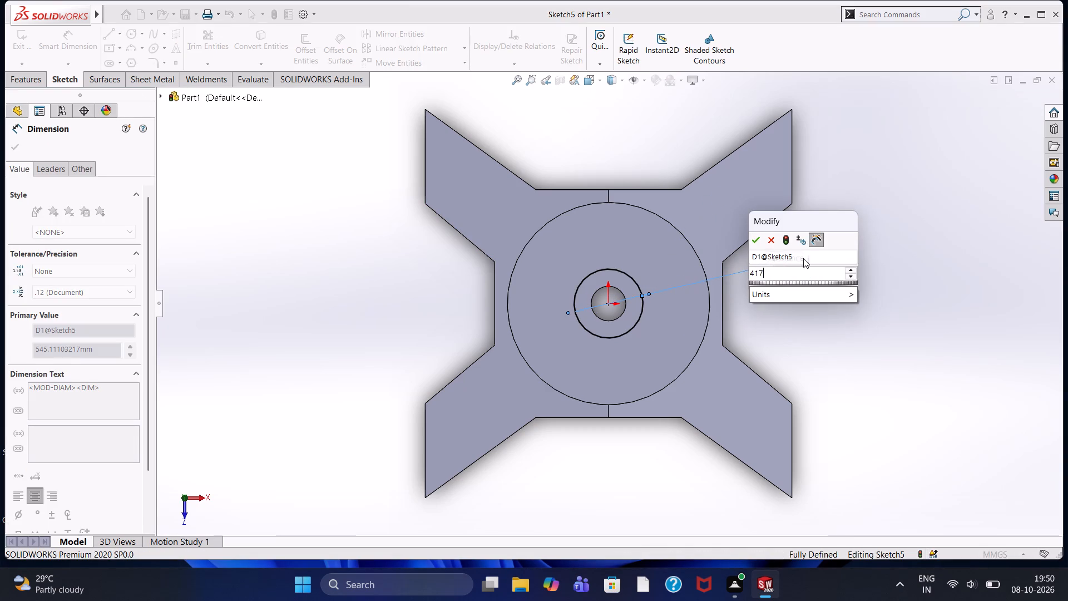
key(Return)
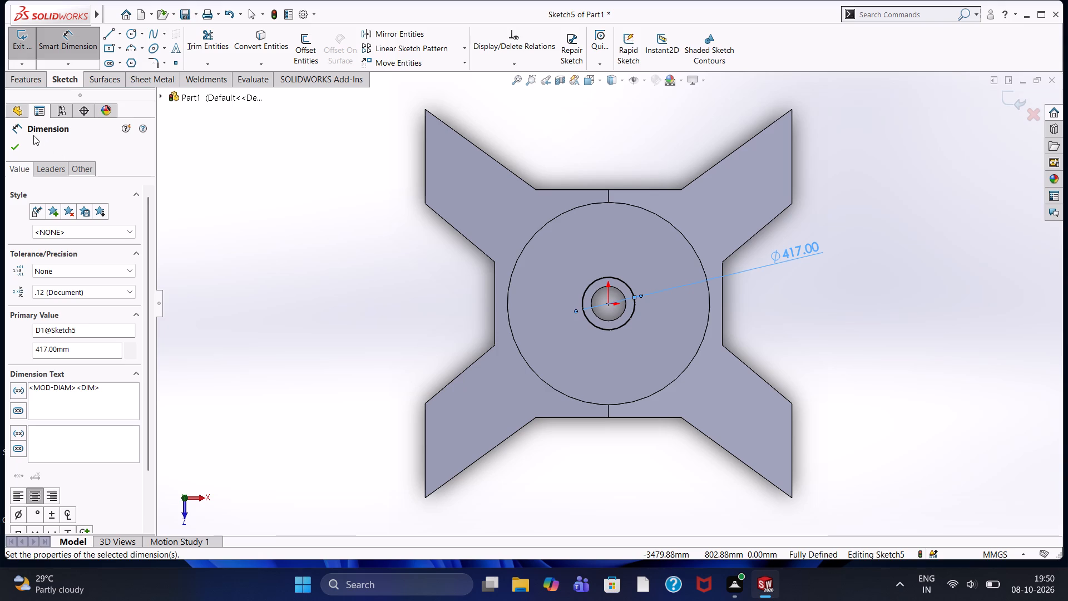
click(17, 148)
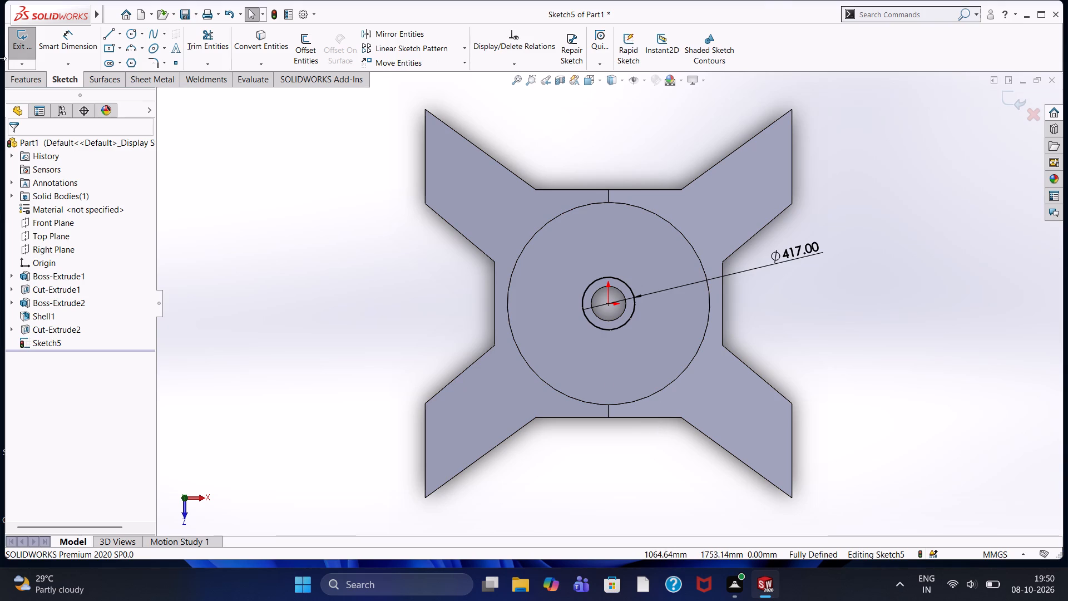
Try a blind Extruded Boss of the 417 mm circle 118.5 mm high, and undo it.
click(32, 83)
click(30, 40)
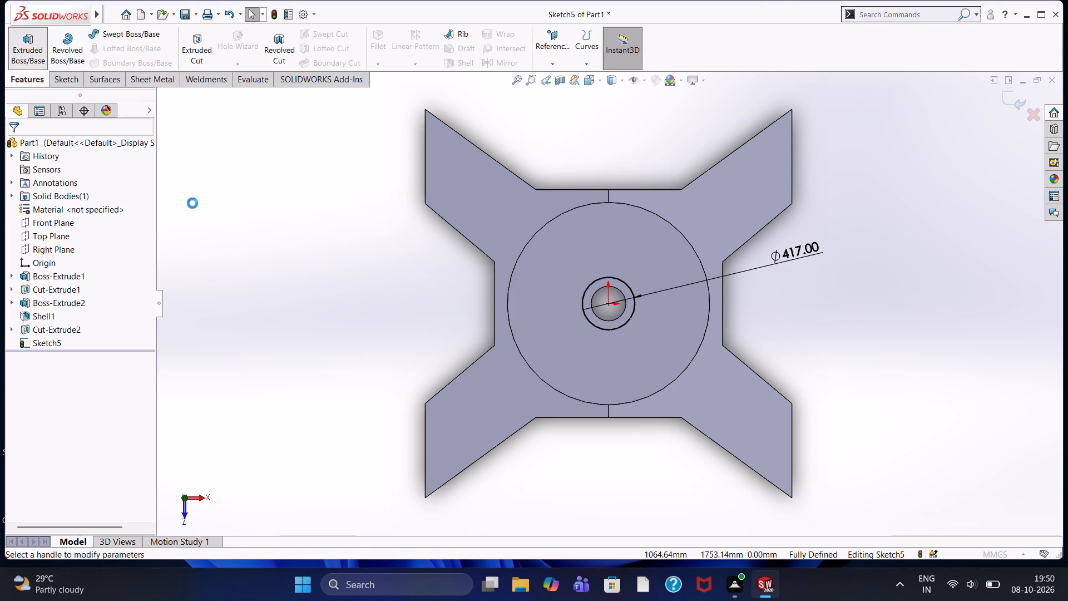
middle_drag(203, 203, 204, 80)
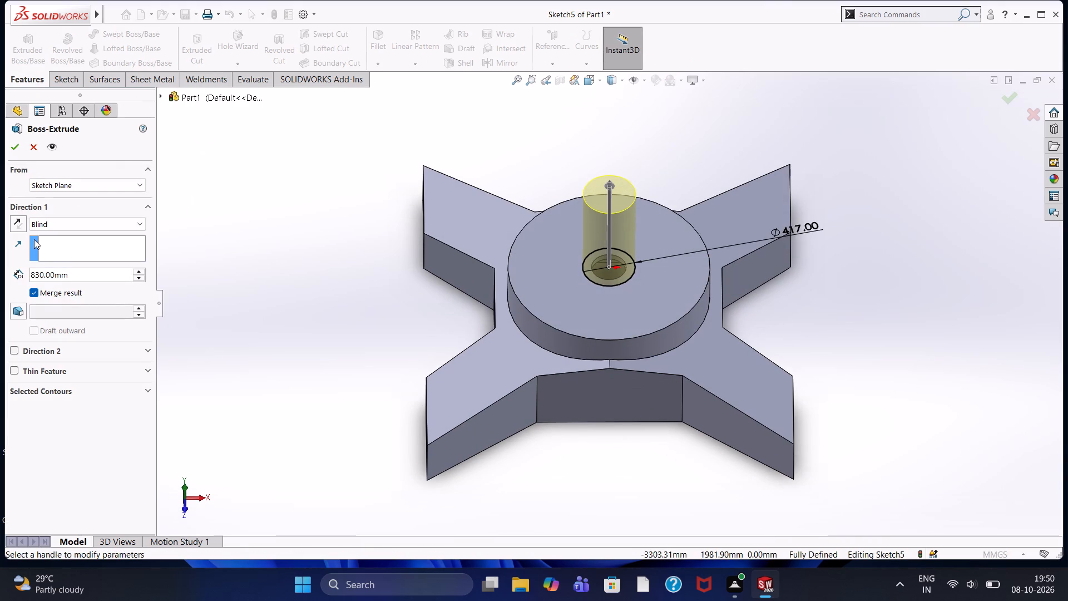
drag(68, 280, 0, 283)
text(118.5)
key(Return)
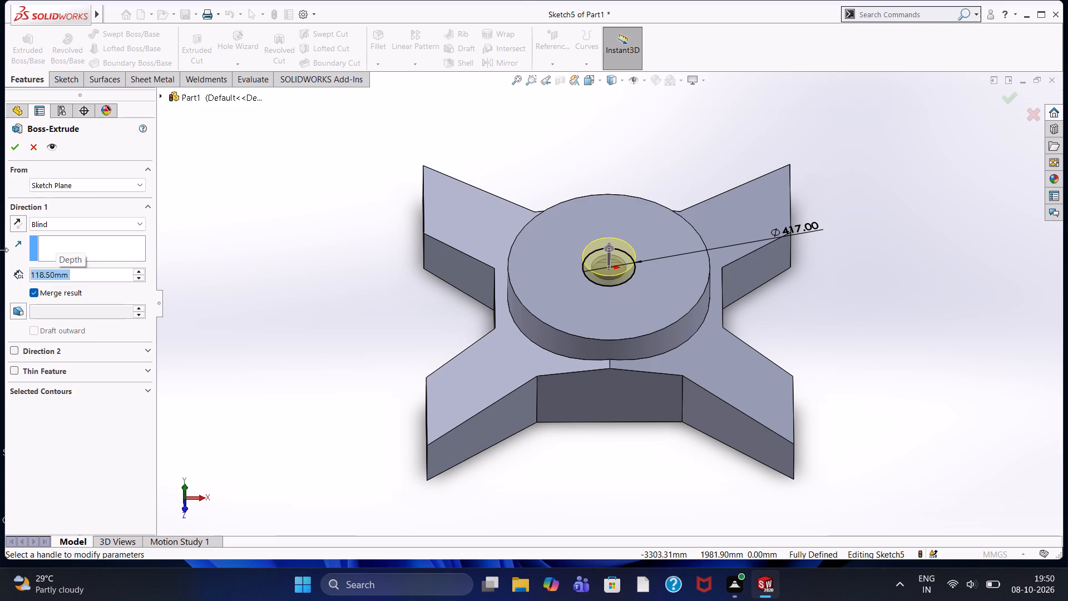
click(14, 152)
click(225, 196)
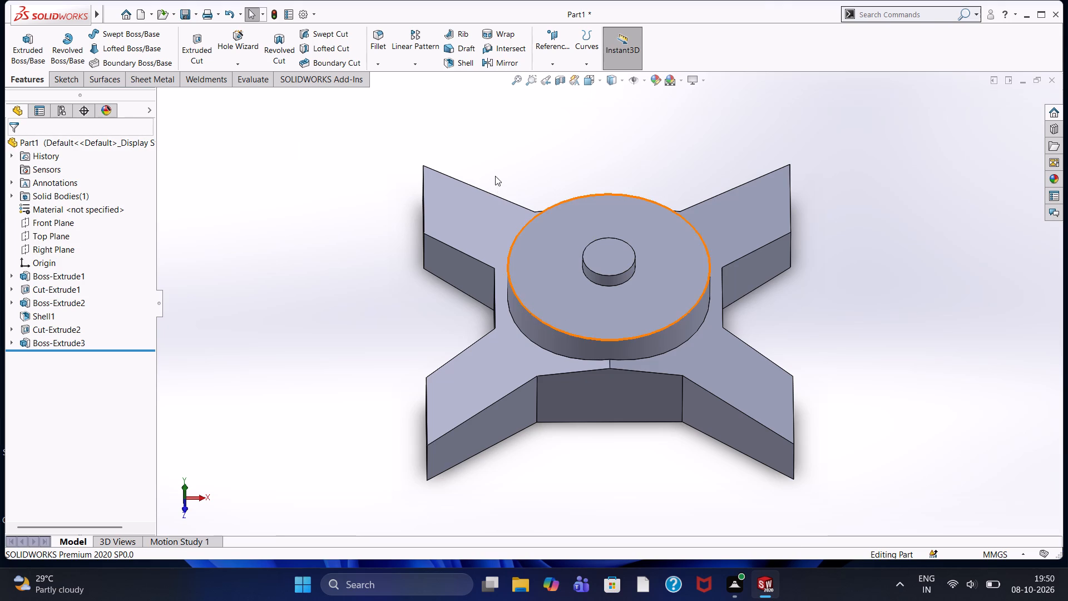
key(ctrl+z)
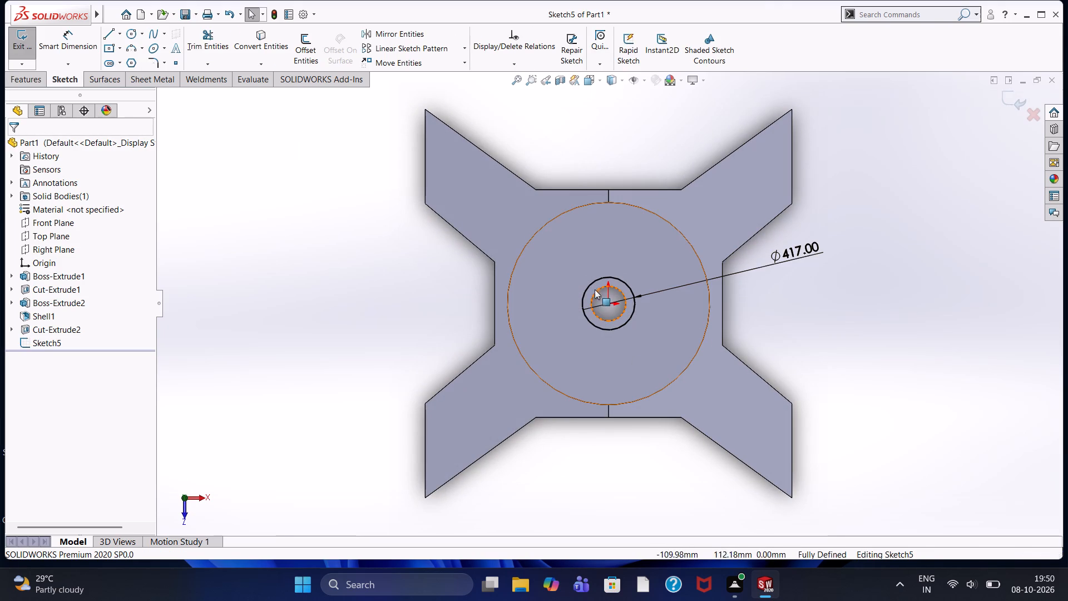
Convert the centre hole's 275 mm circular edge into the sketch, inside the 417 mm circle.
click(596, 291)
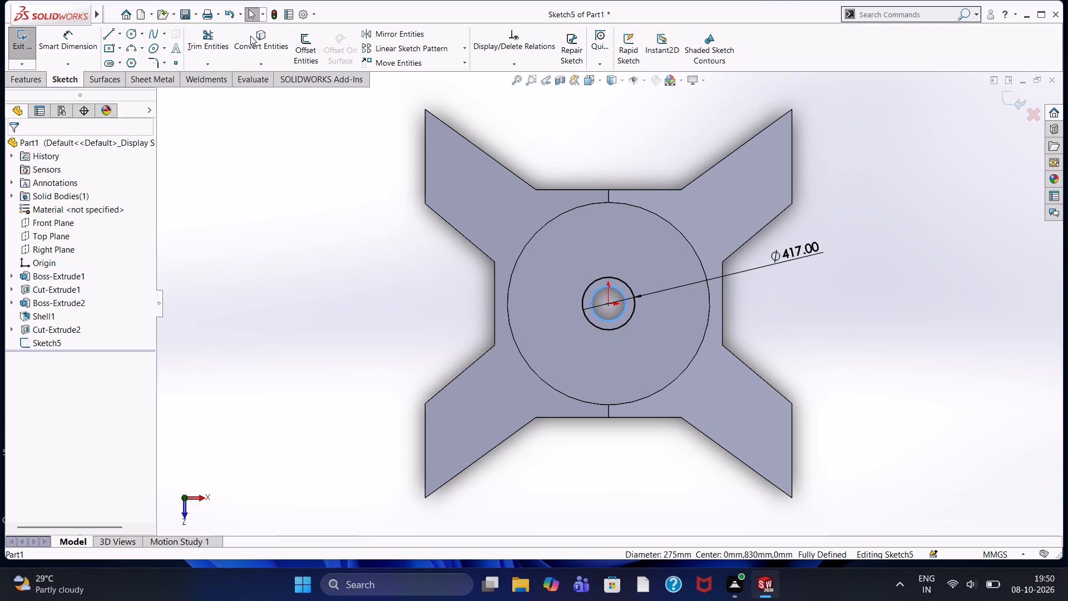
click(250, 36)
Extrude the ring between the 275 mm and 417 mm circles upward as a blind boss 118.5 mm high, merged with the body.
click(34, 77)
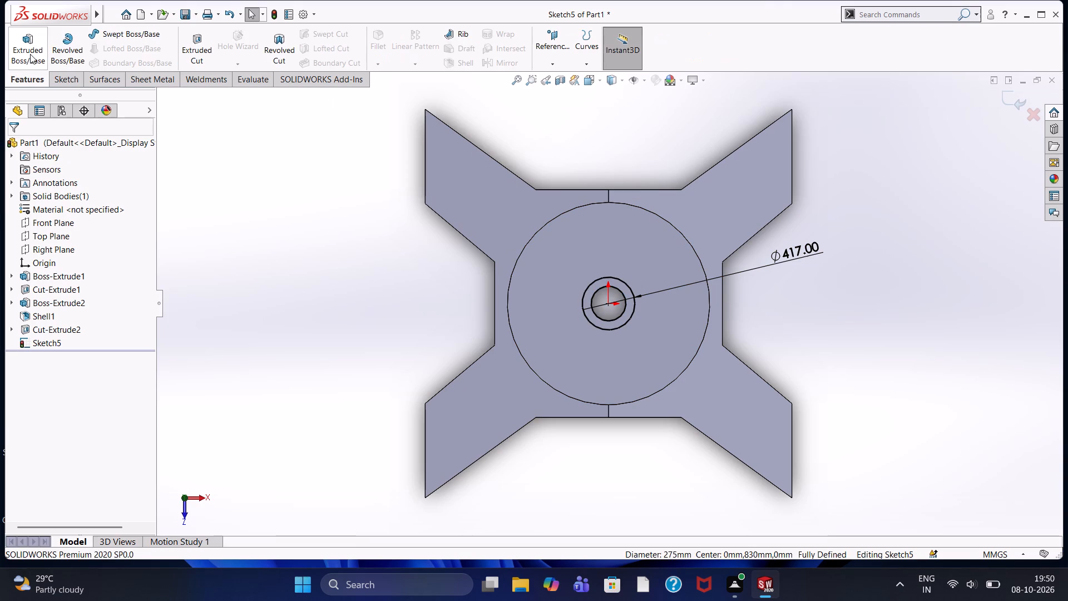
click(30, 53)
middle_drag(354, 260, 339, 229)
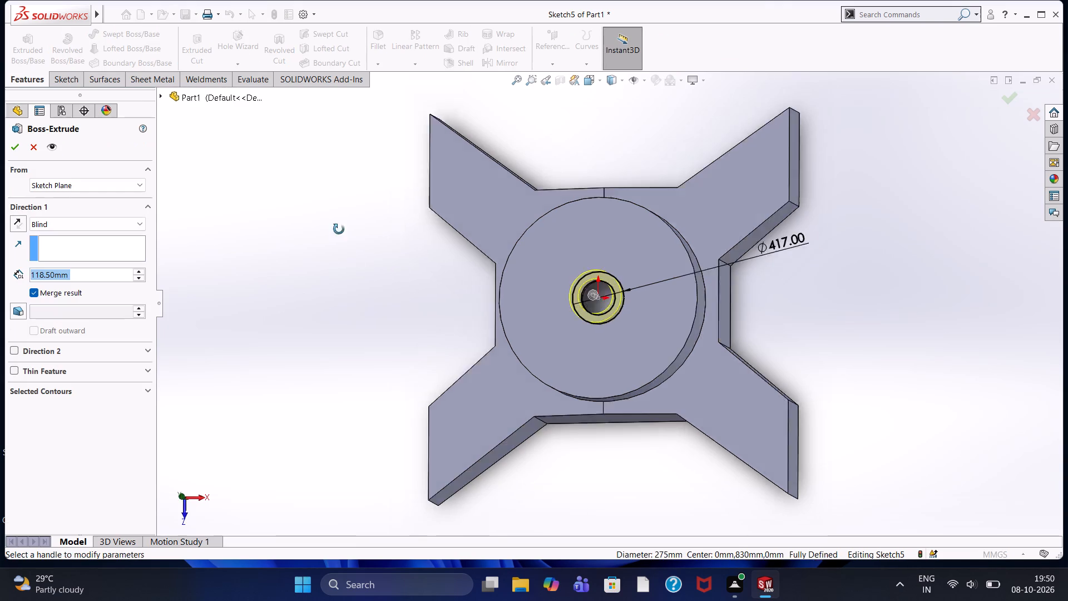
middle_drag(339, 229, 338, 132)
middle_click(339, 129)
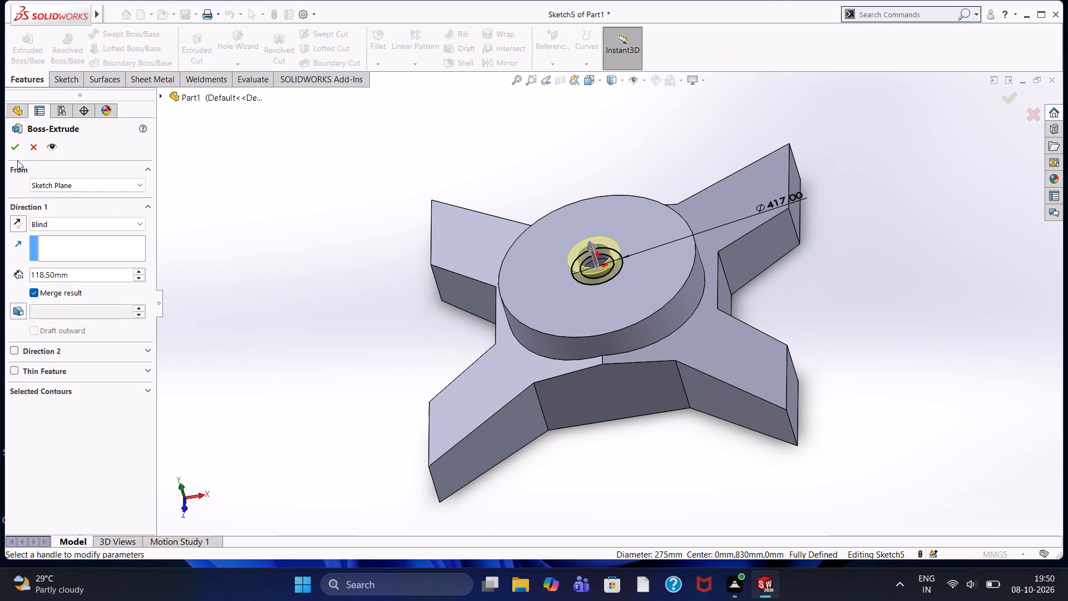
click(17, 144)
click(361, 323)
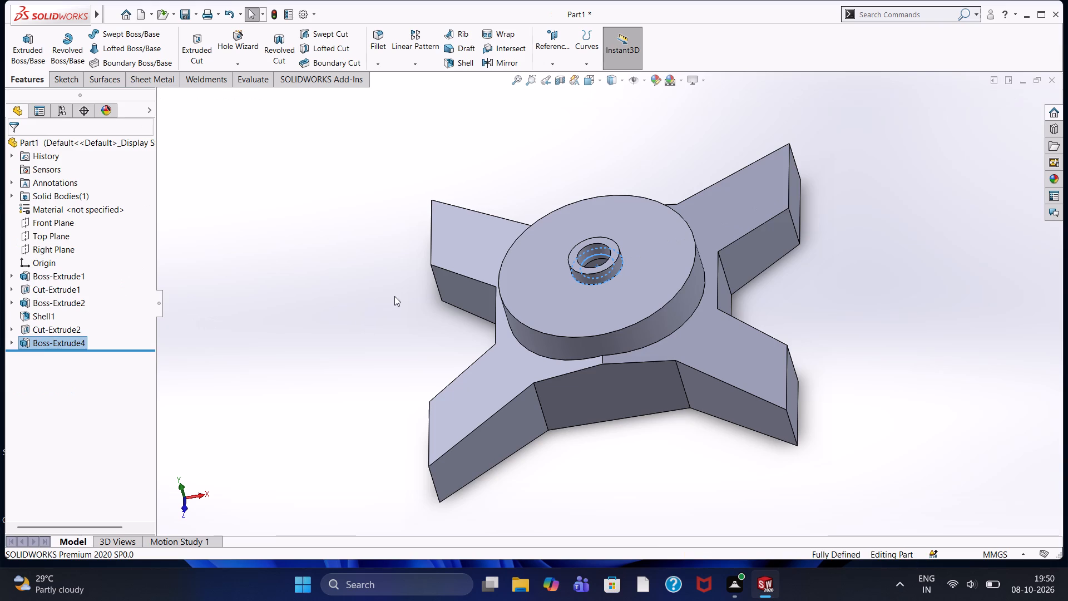
Start a sketch on the Front Plane and draw a vertical construction line about 388 mm long, clear of the body on its negative X side.
middle_drag(394, 274, 410, 239)
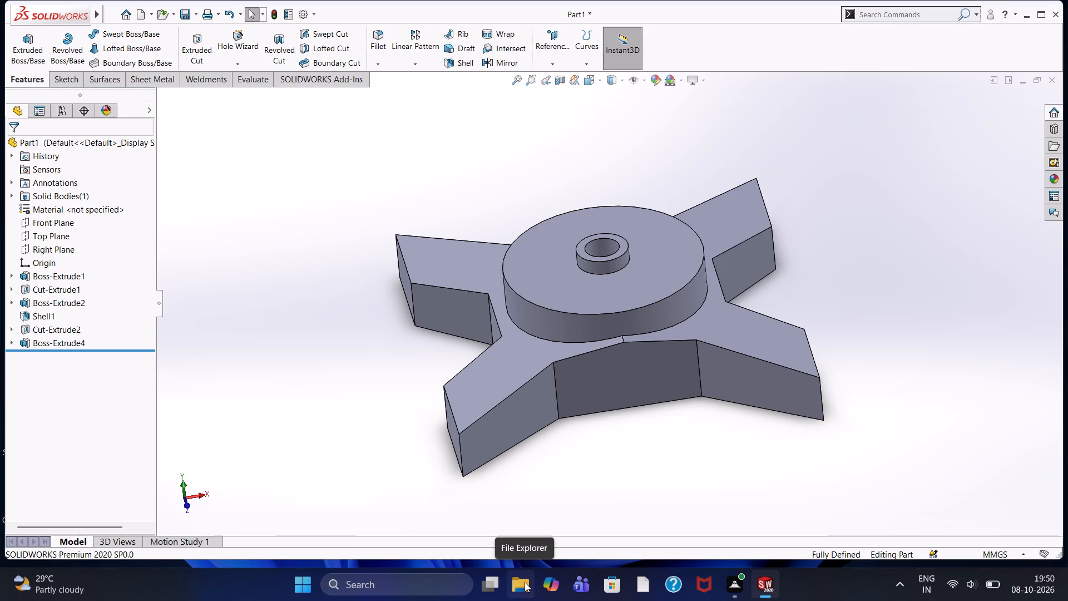
click(39, 220)
click(44, 201)
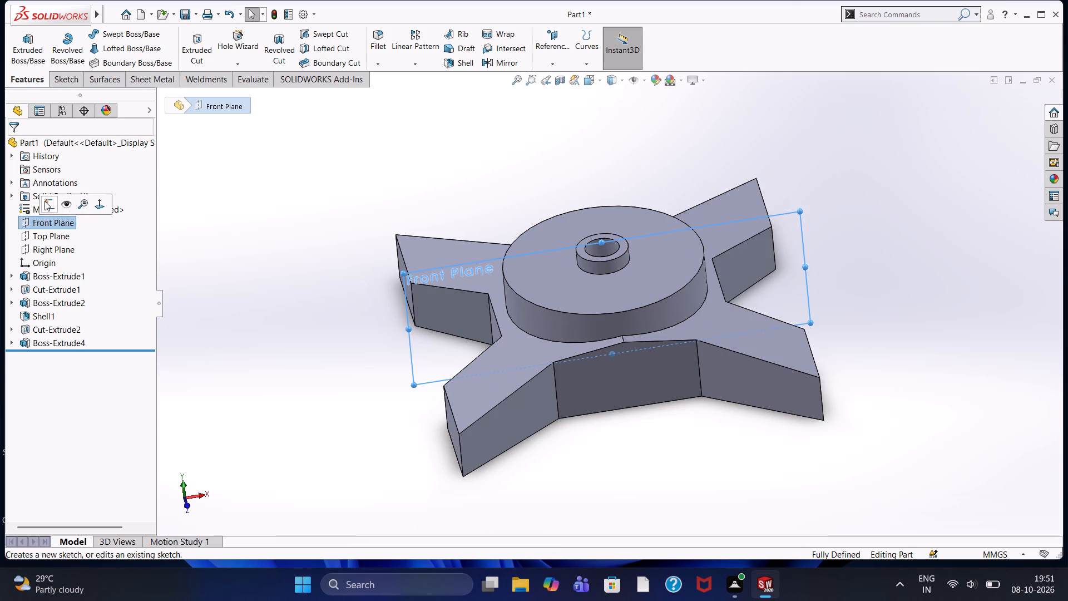
key(ctrl+8)
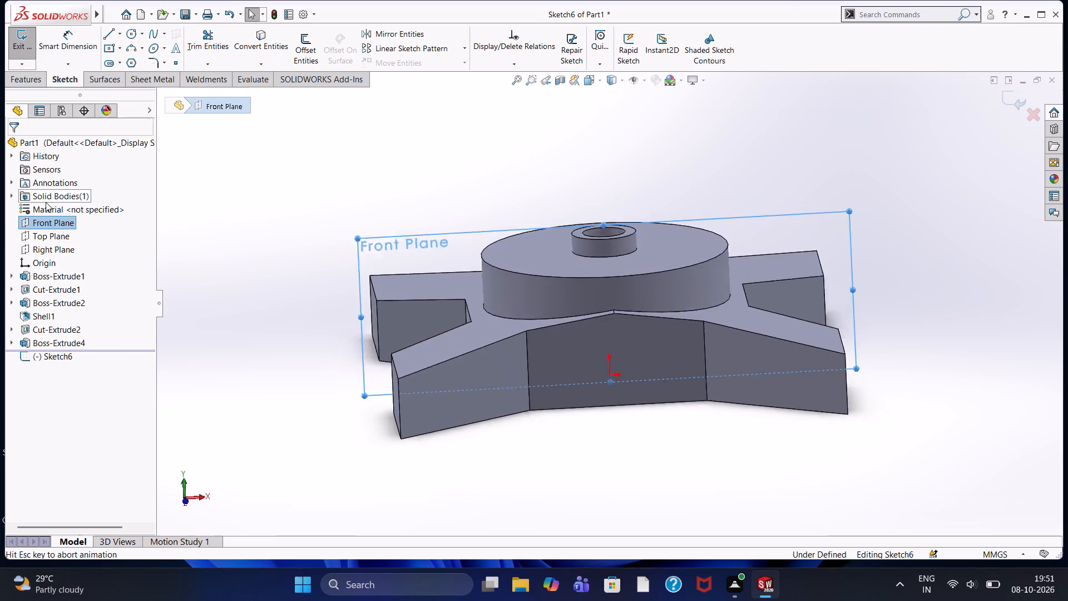
click(181, 313)
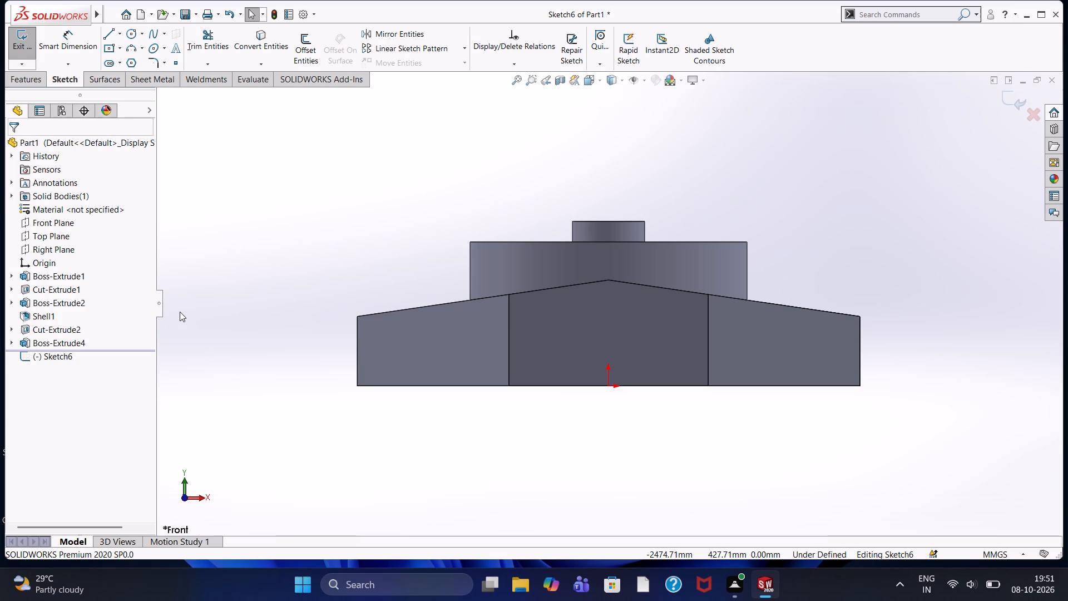
click(107, 36)
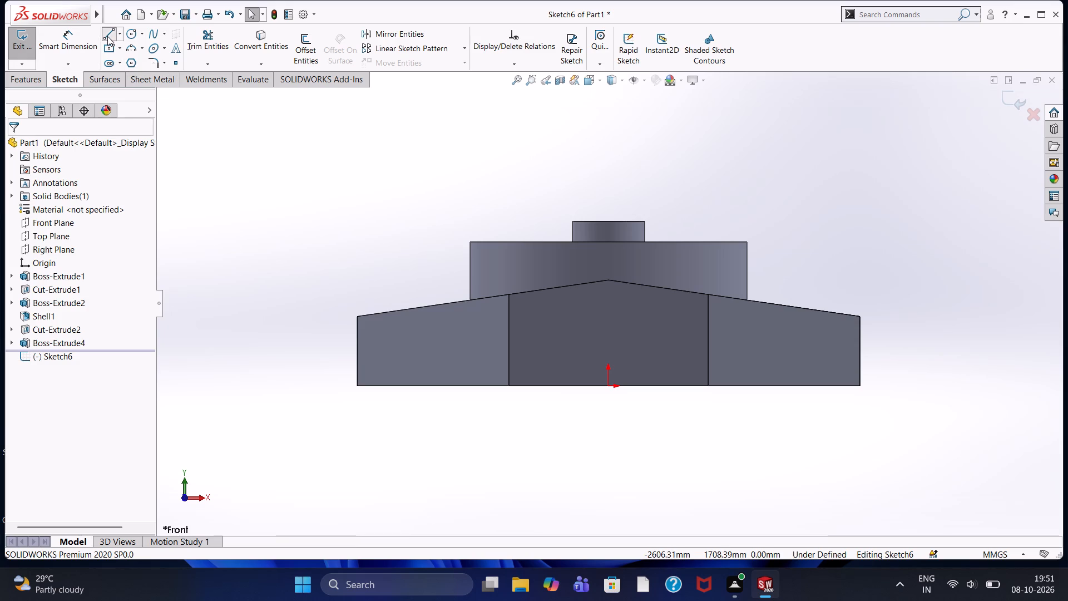
click(32, 303)
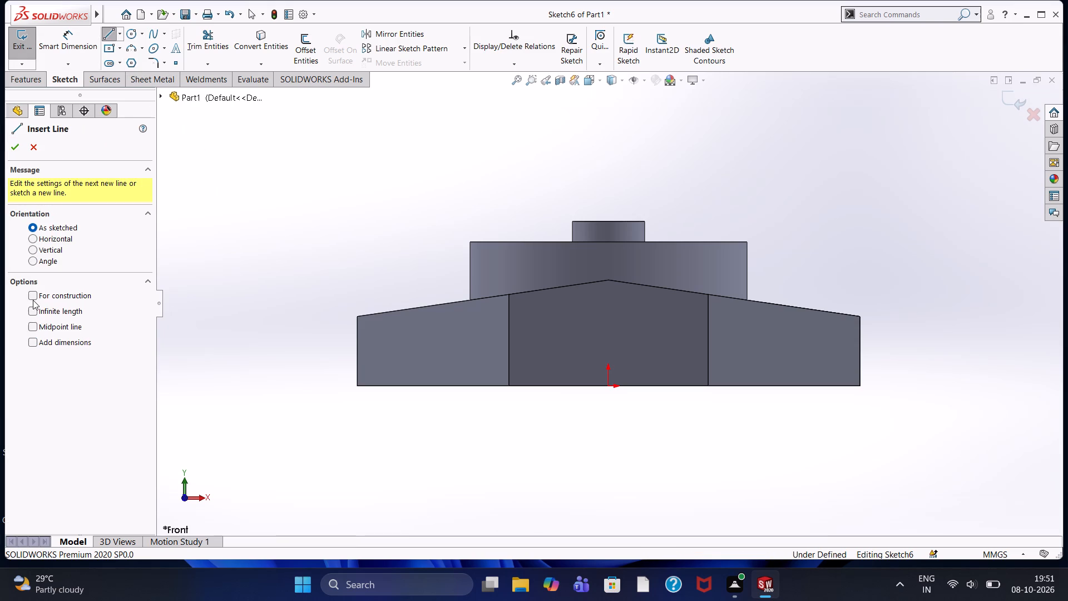
click(33, 300)
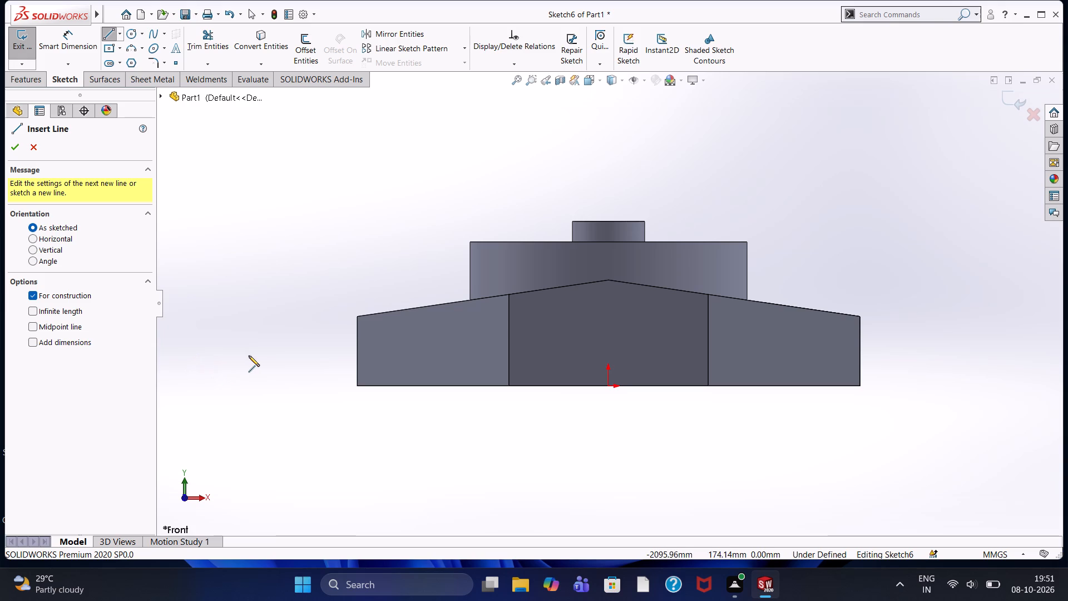
click(278, 349)
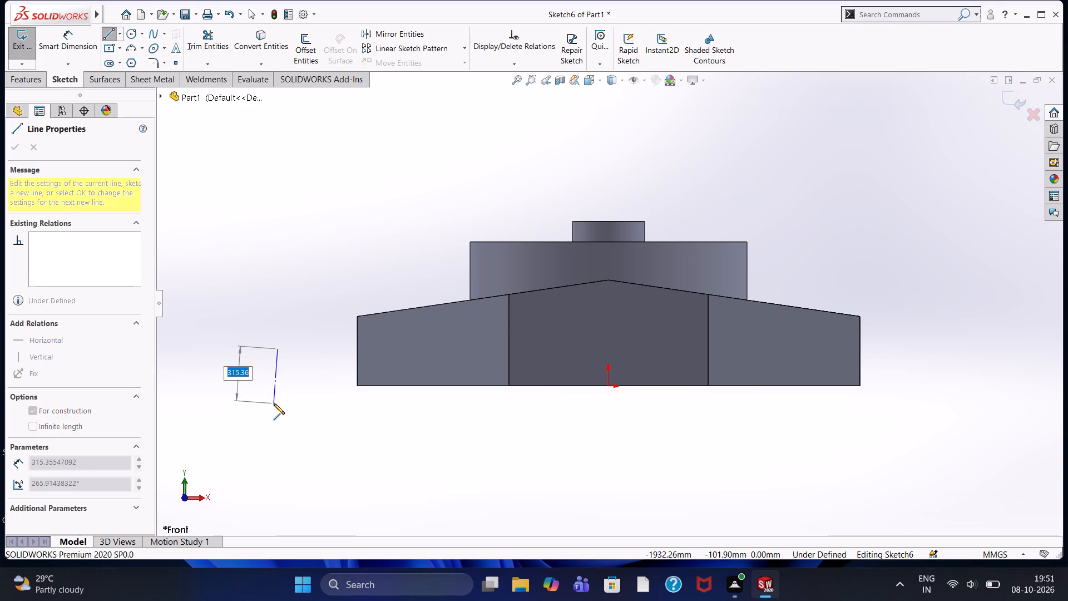
click(278, 416)
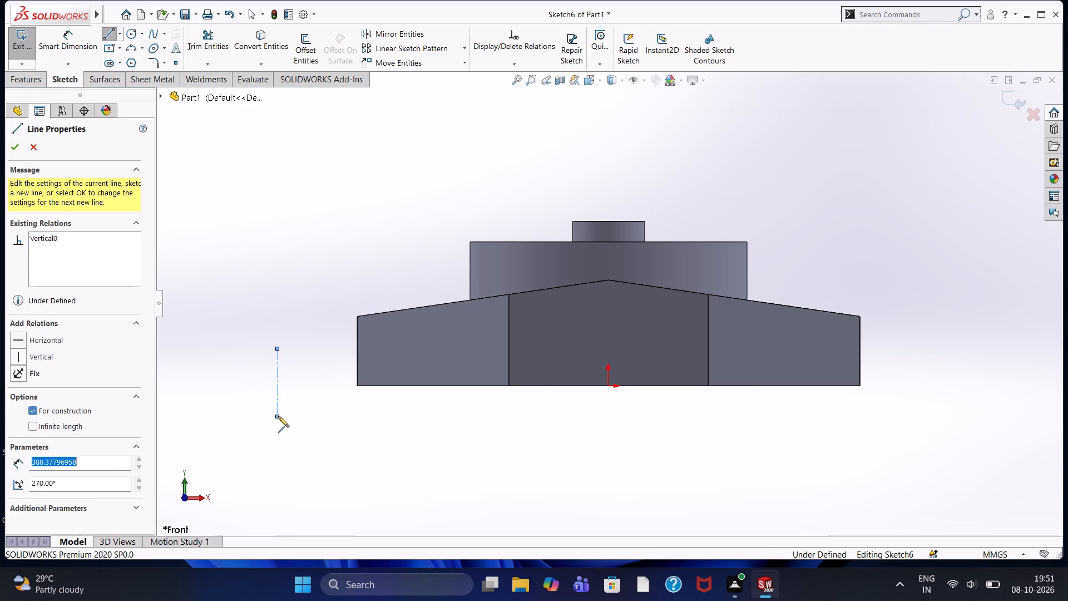
right_click(239, 353)
click(242, 358)
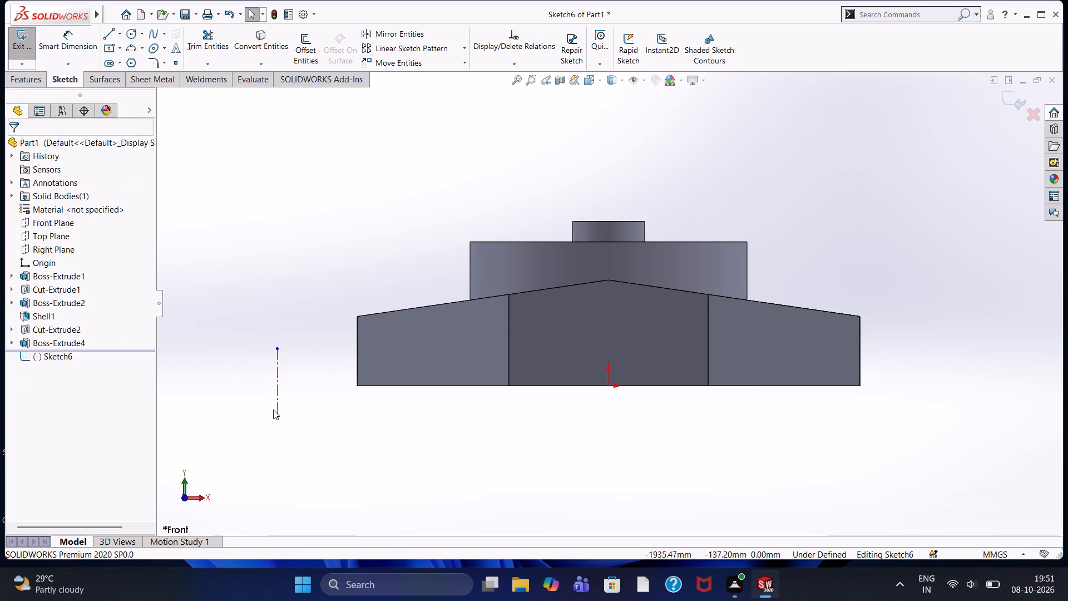
Draw a half profile from the construction line: base about 189 mm, vertical side about 202 mm, and a sloping top rising back to the construction line.
click(107, 40)
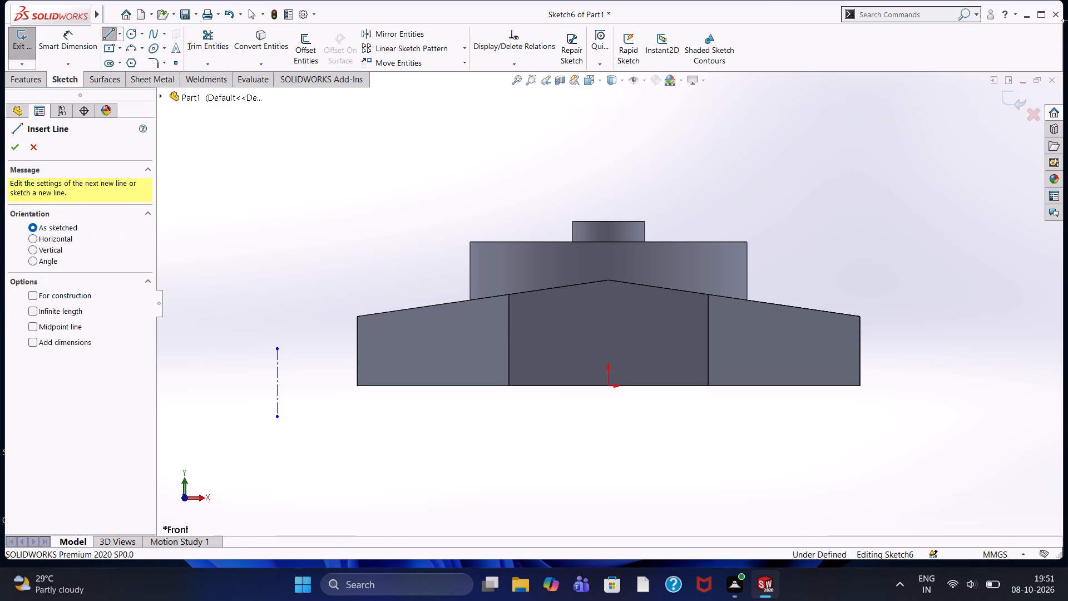
click(276, 401)
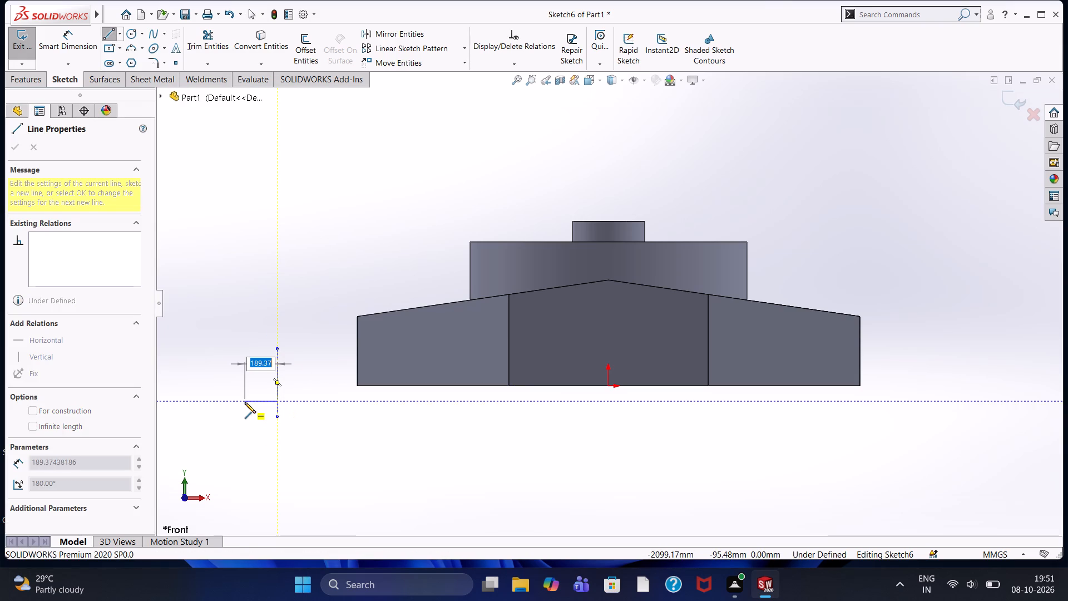
click(245, 402)
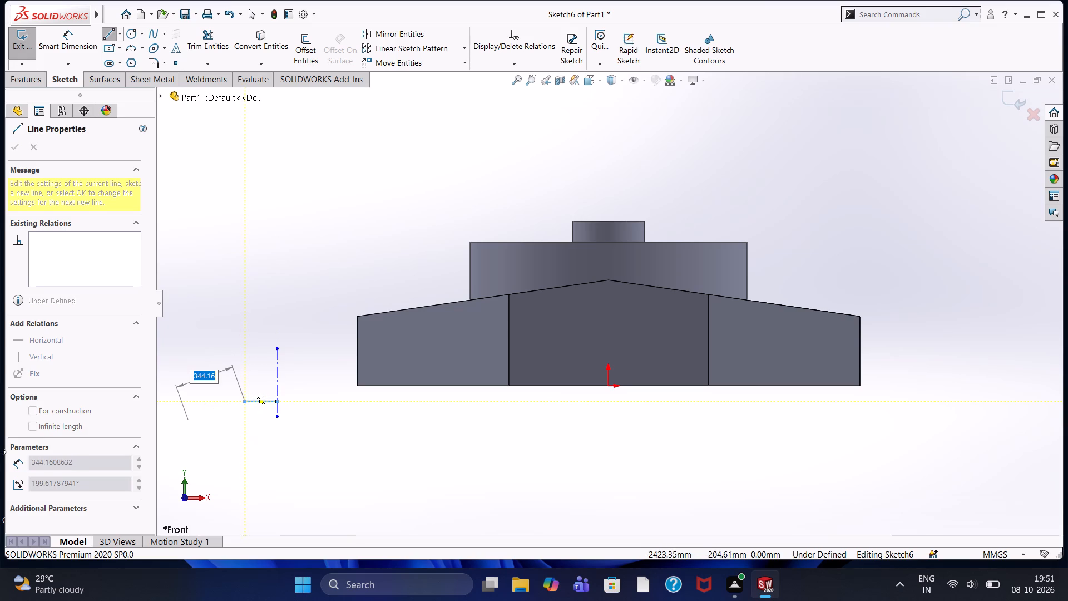
click(243, 366)
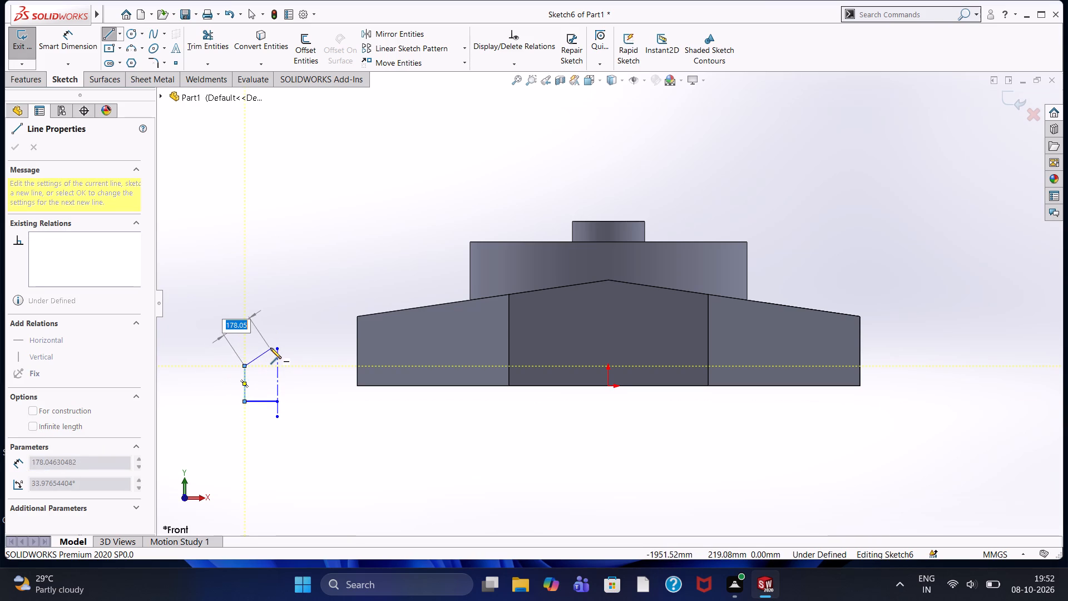
click(276, 353)
right_click(261, 317)
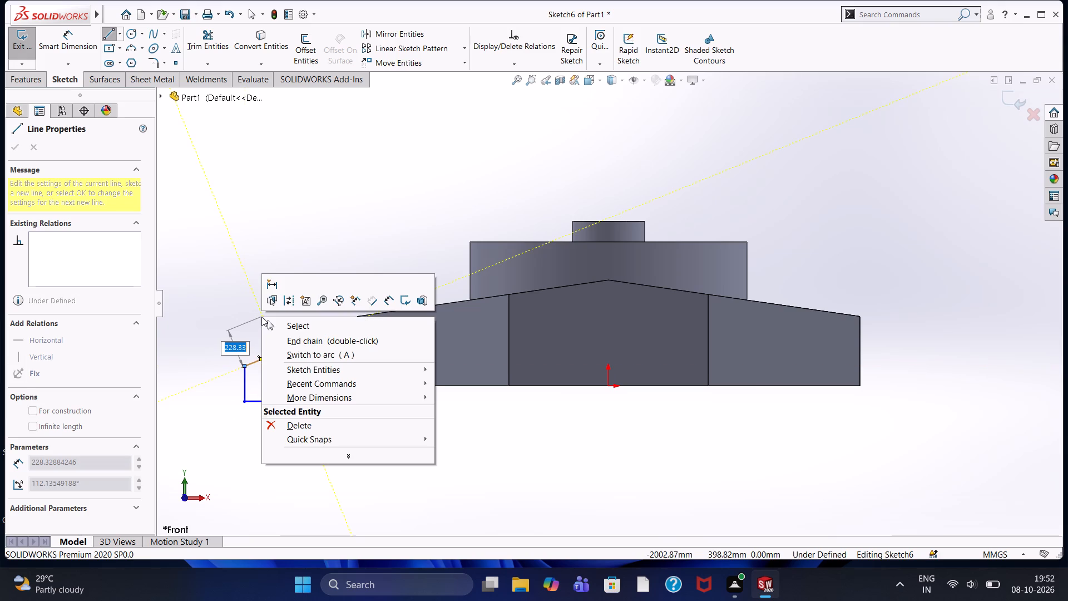
click(289, 327)
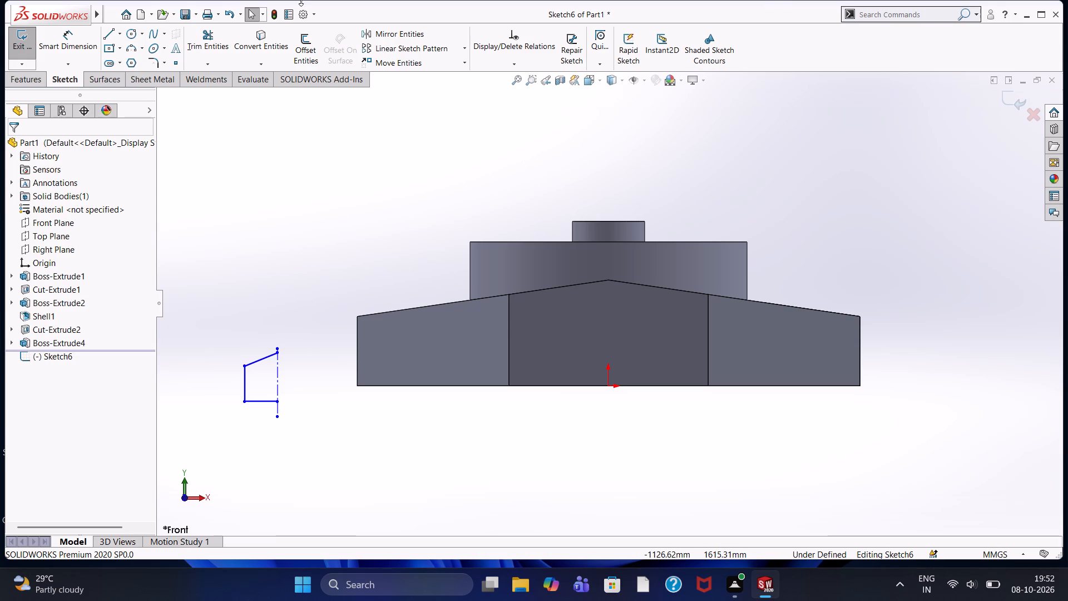
Mirror the base, side and sloping top lines about the vertical construction line, keeping the originals.
click(418, 28)
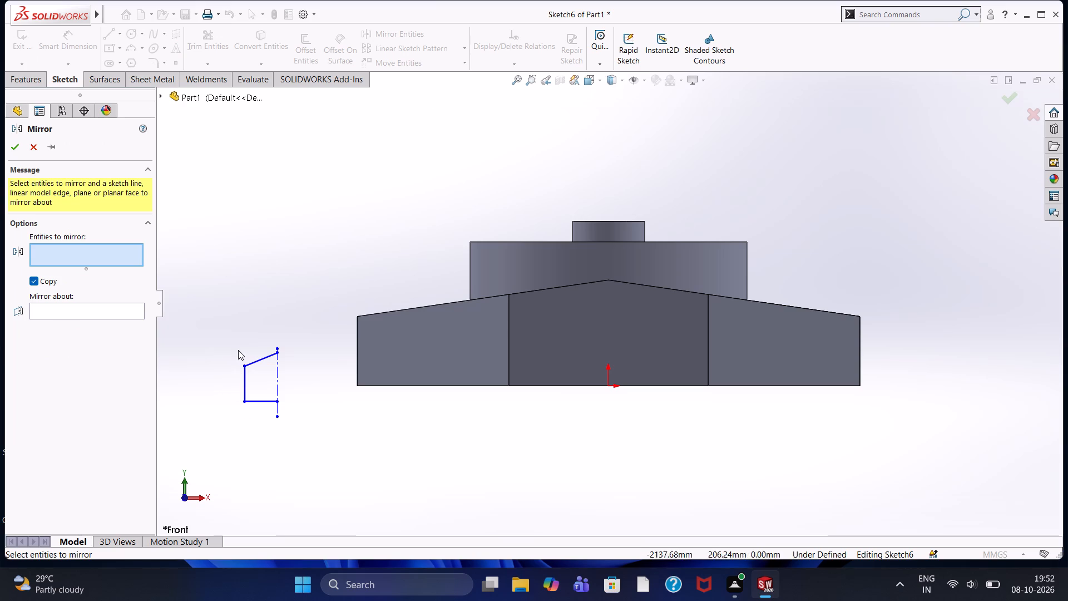
drag(212, 344, 262, 404)
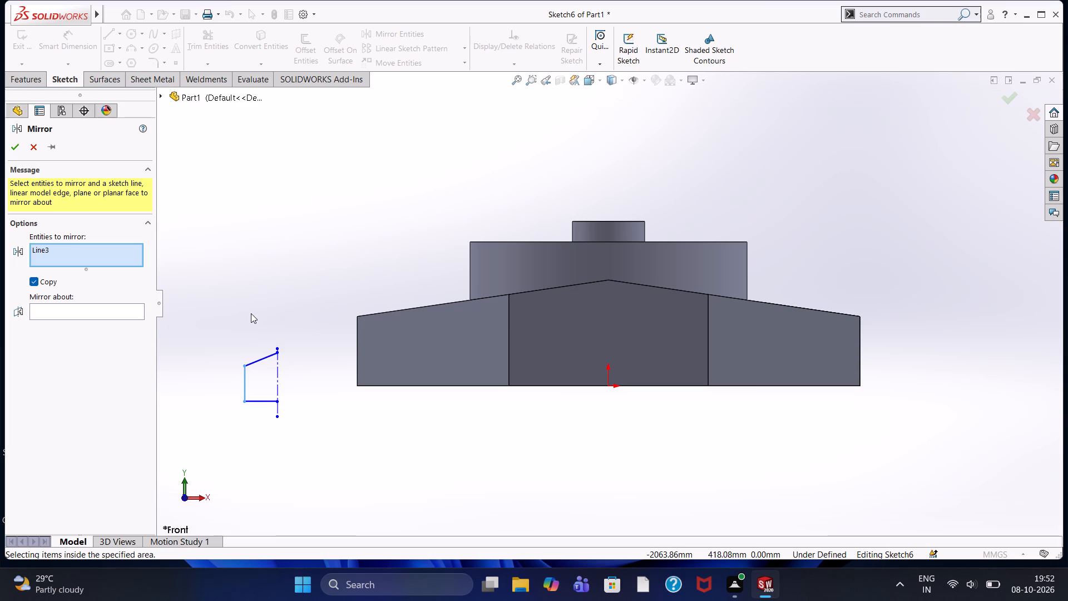
click(264, 362)
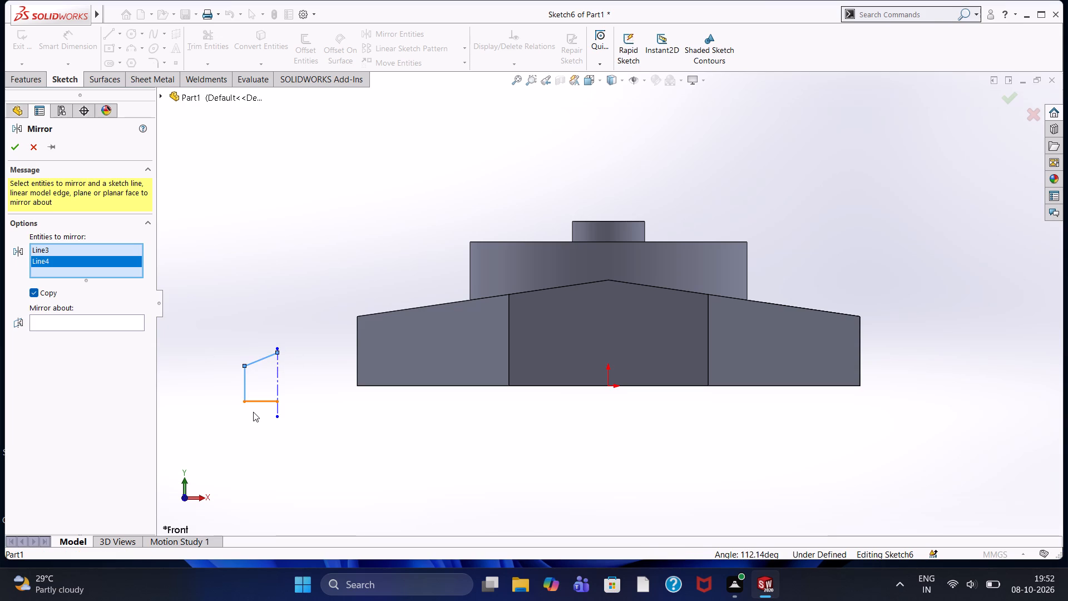
click(260, 402)
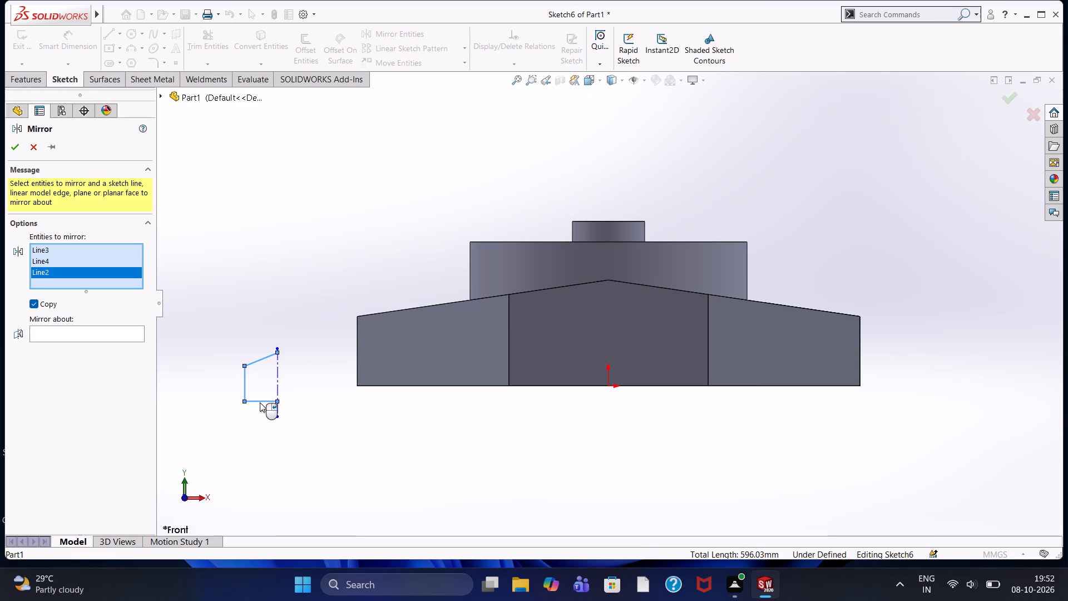
drag(63, 334, 70, 329)
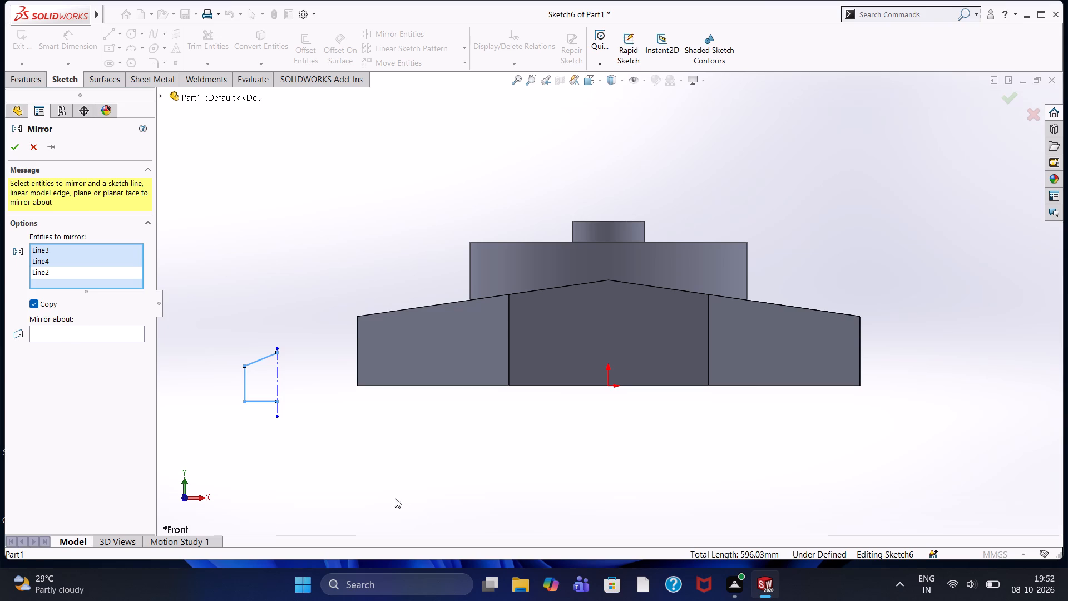
click(275, 373)
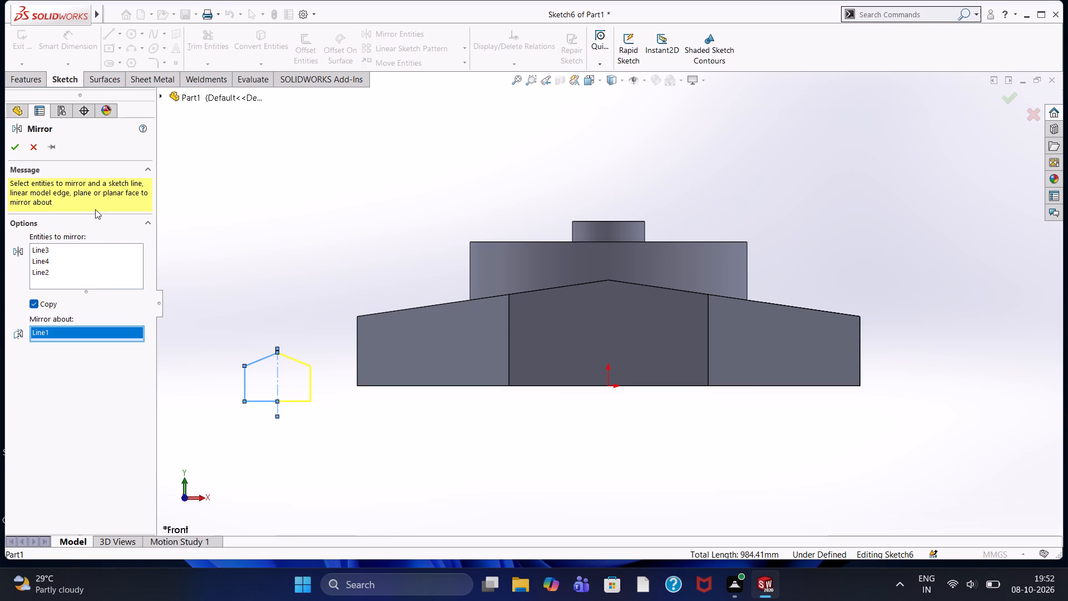
click(17, 150)
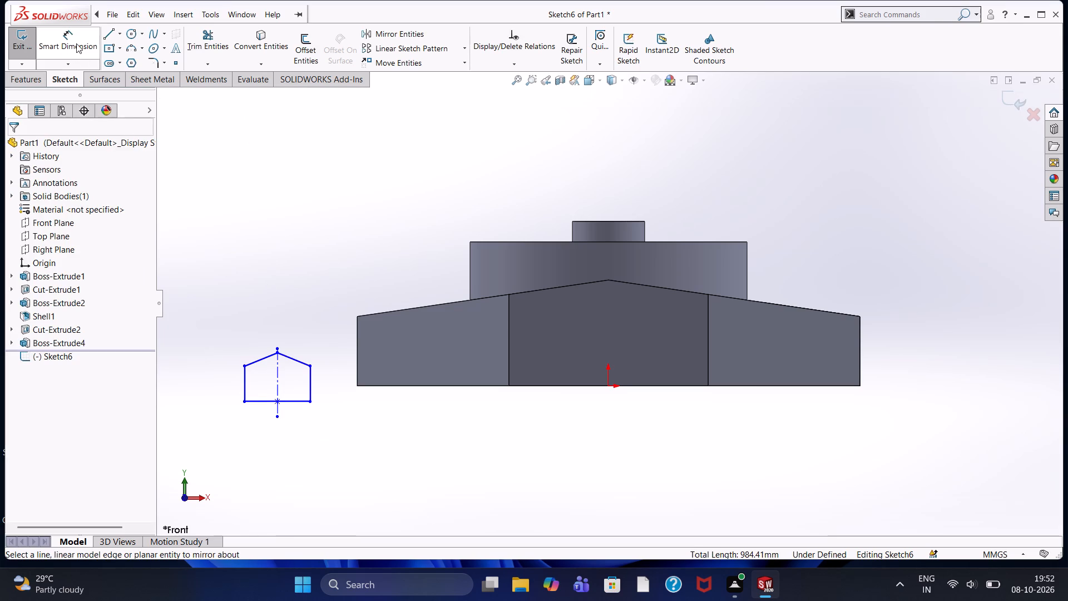
Dimension the full base of the mirrored profile to 700 mm wide.
click(76, 43)
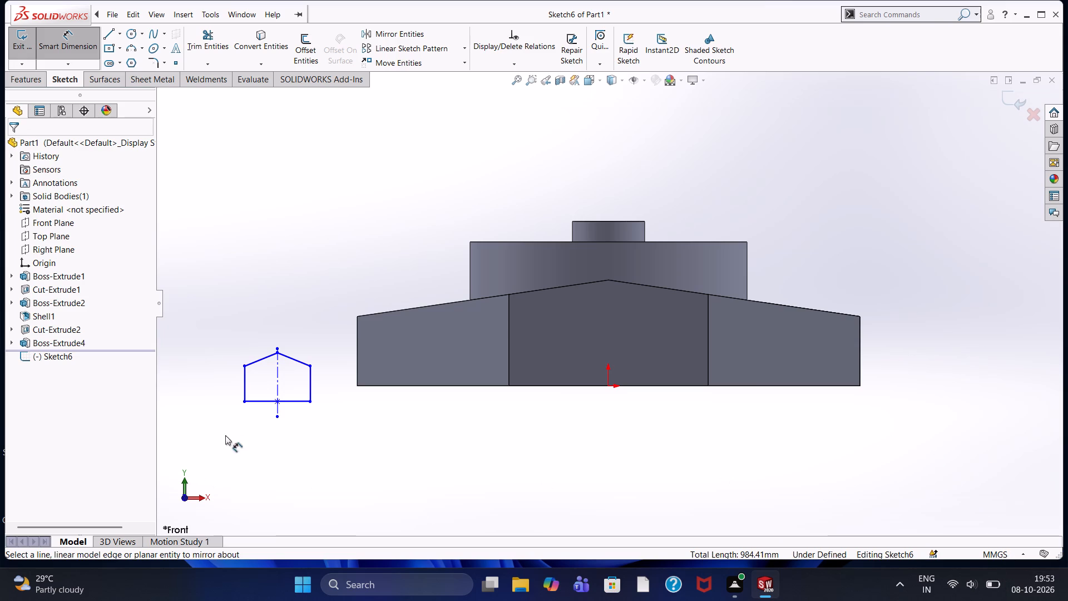
click(263, 400)
click(277, 457)
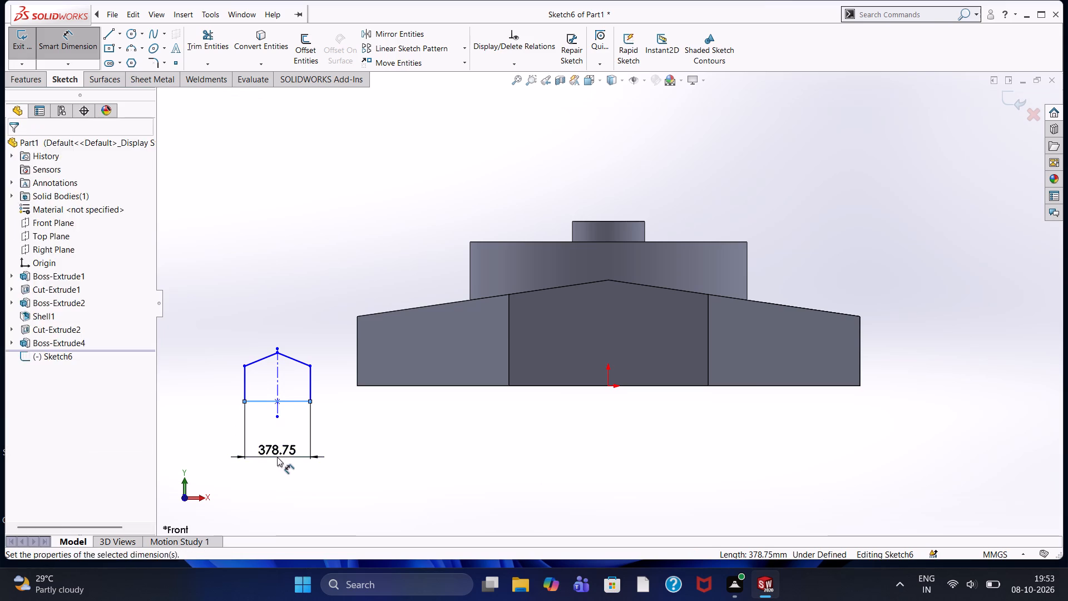
text(700)
key(Return)
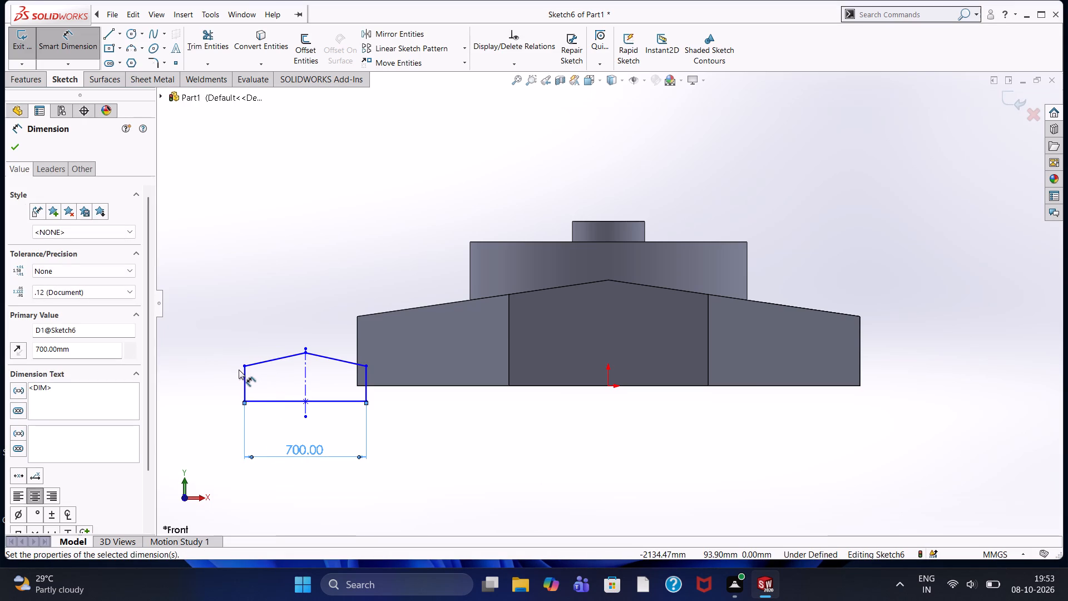
Dimension the profile's overall height from base corner to peak at 550 mm.
click(306, 356)
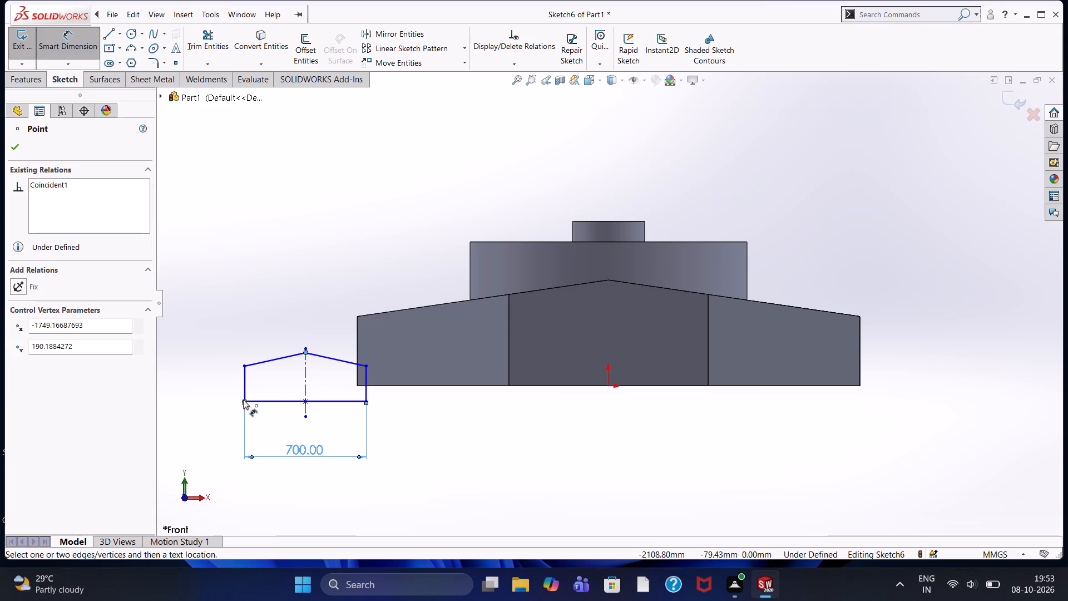
click(243, 400)
click(217, 381)
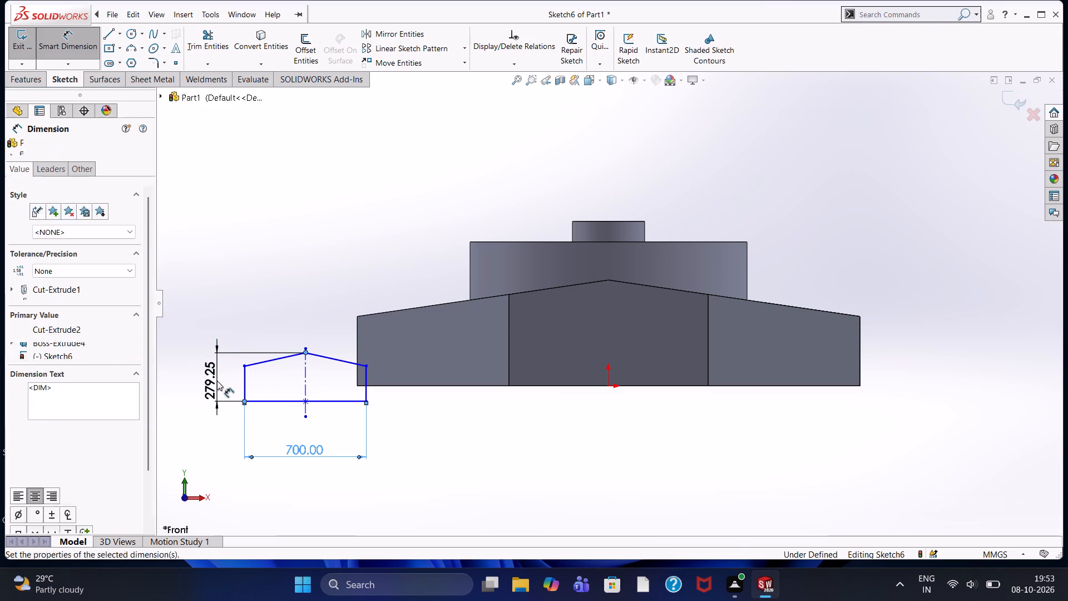
text(550)
key(Return)
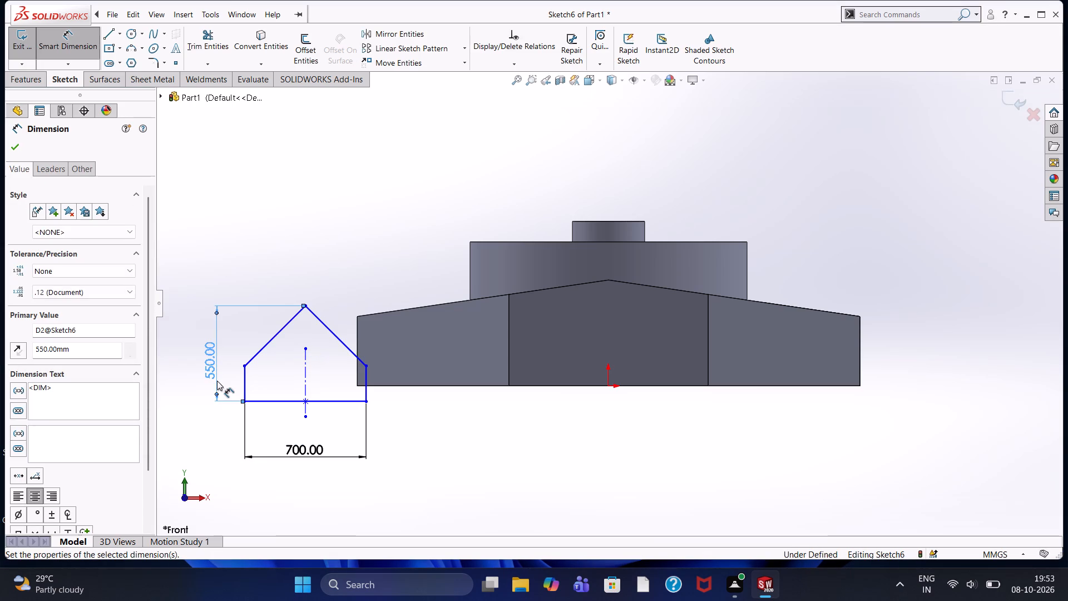
Dimension the profile's outer vertical side to 447.5 mm.
click(245, 372)
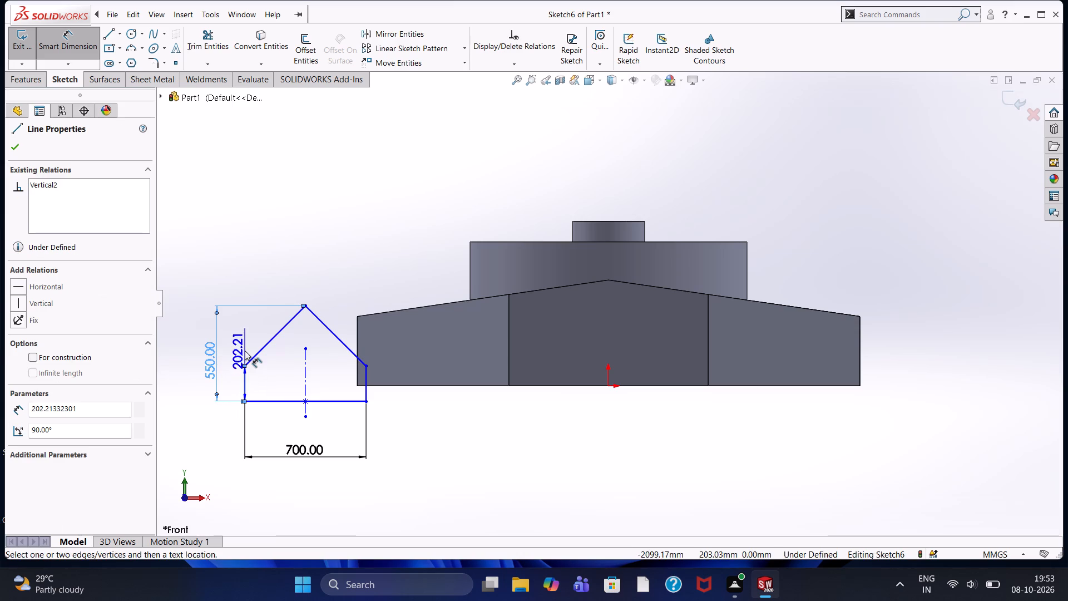
click(231, 337)
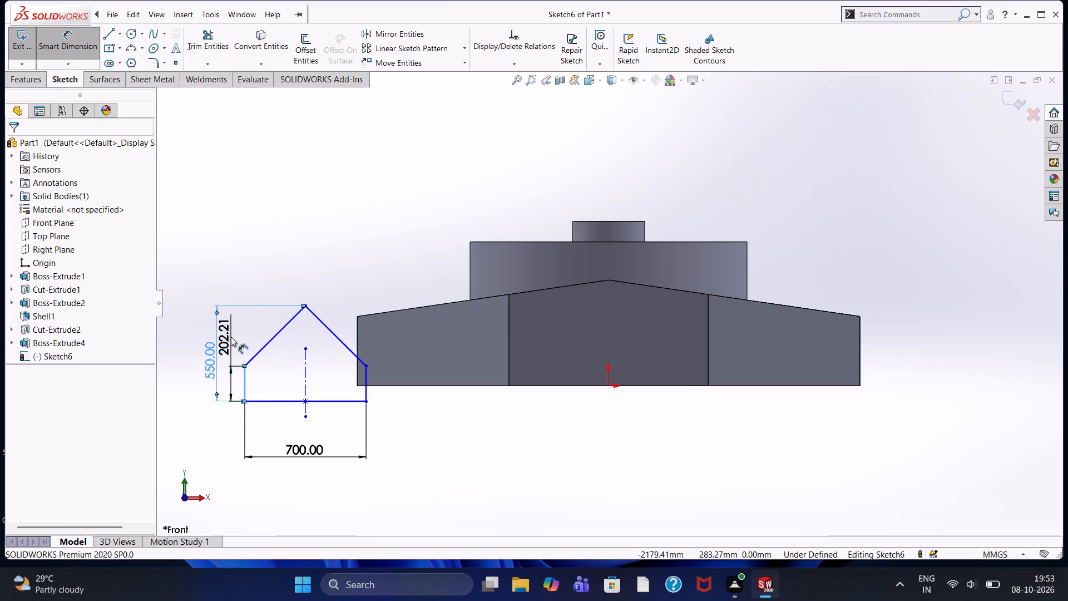
text(447.5)
key(Return)
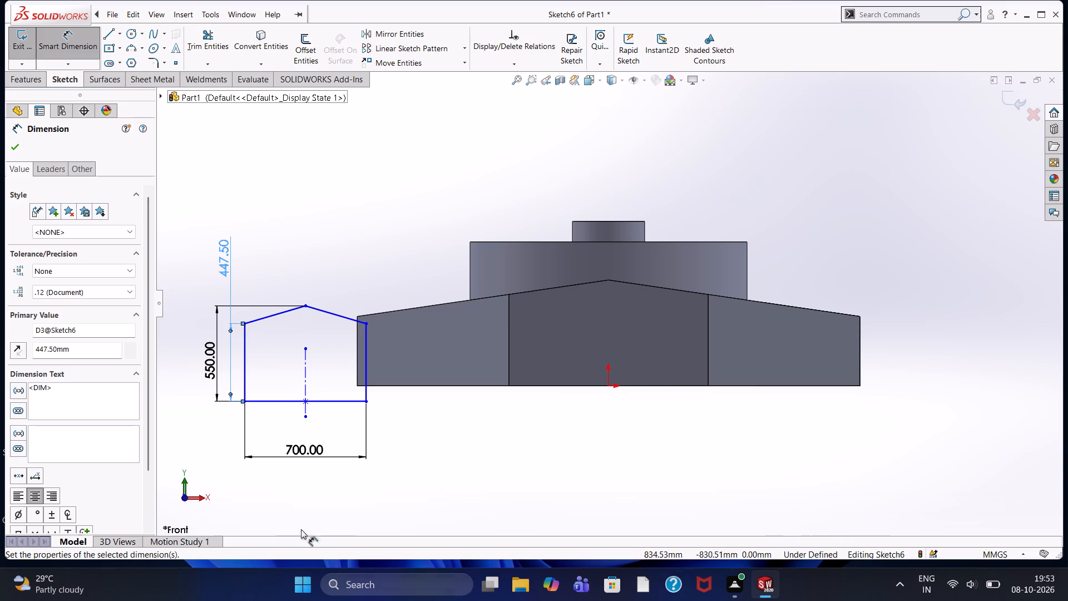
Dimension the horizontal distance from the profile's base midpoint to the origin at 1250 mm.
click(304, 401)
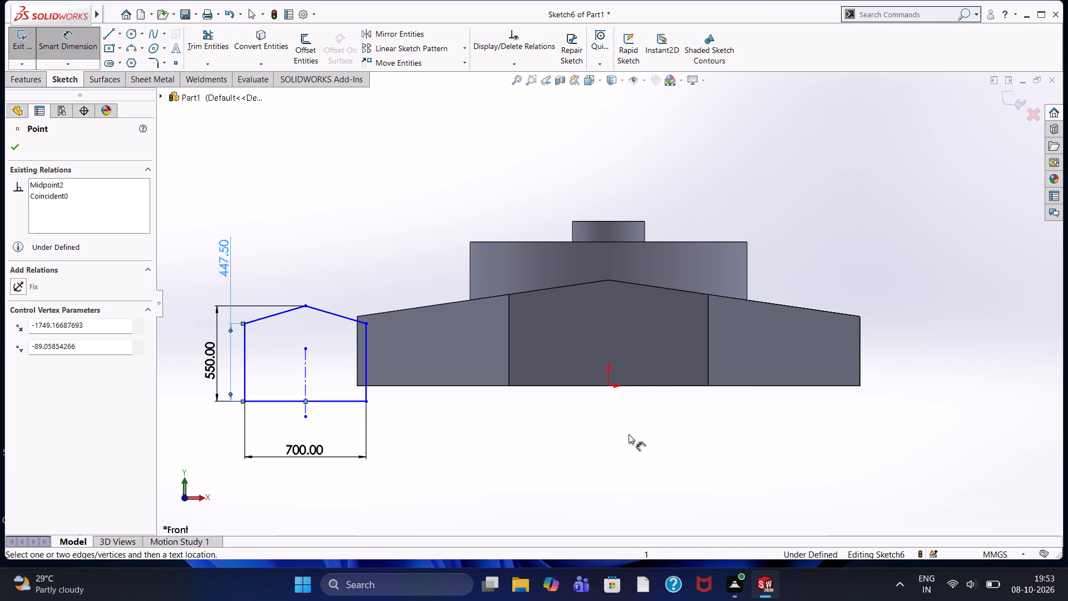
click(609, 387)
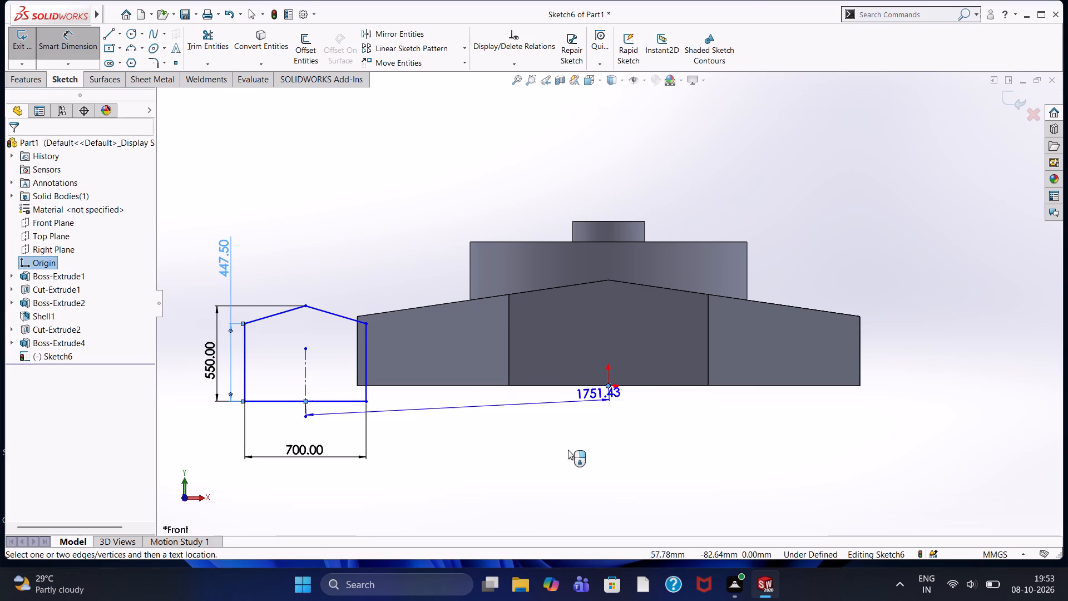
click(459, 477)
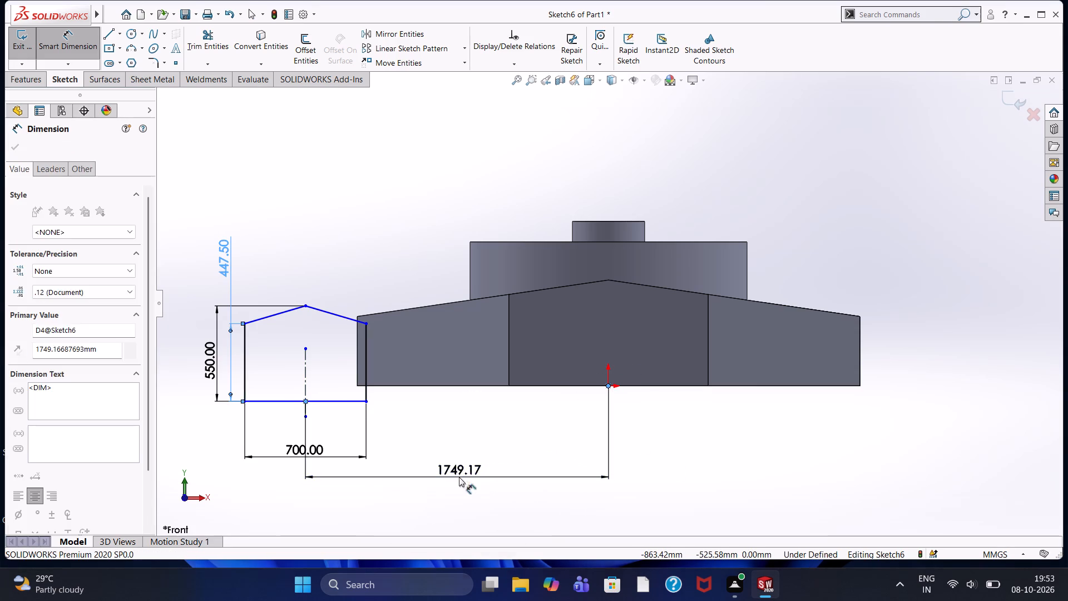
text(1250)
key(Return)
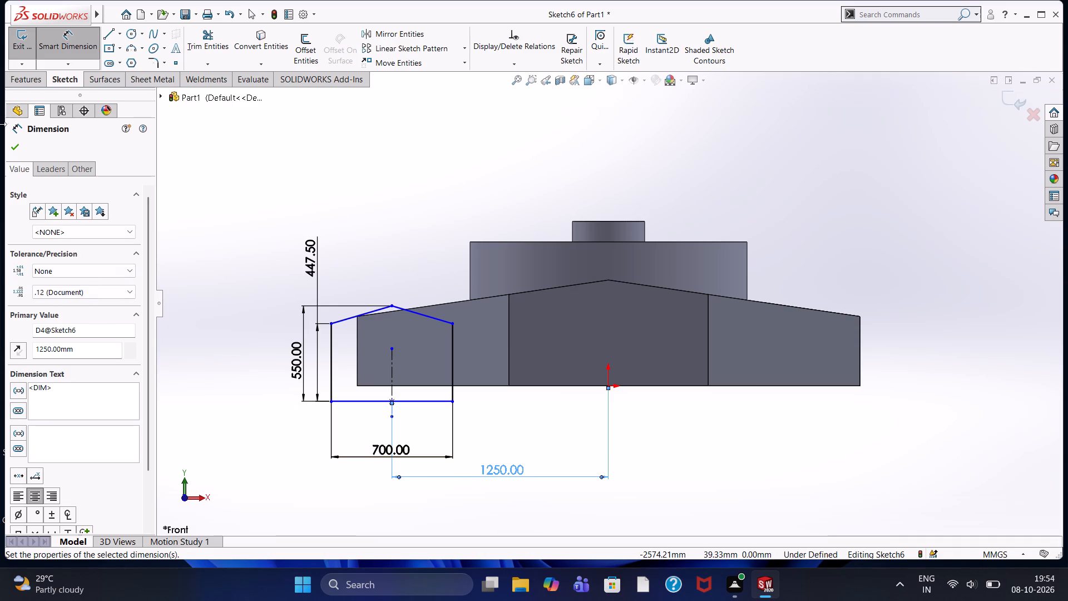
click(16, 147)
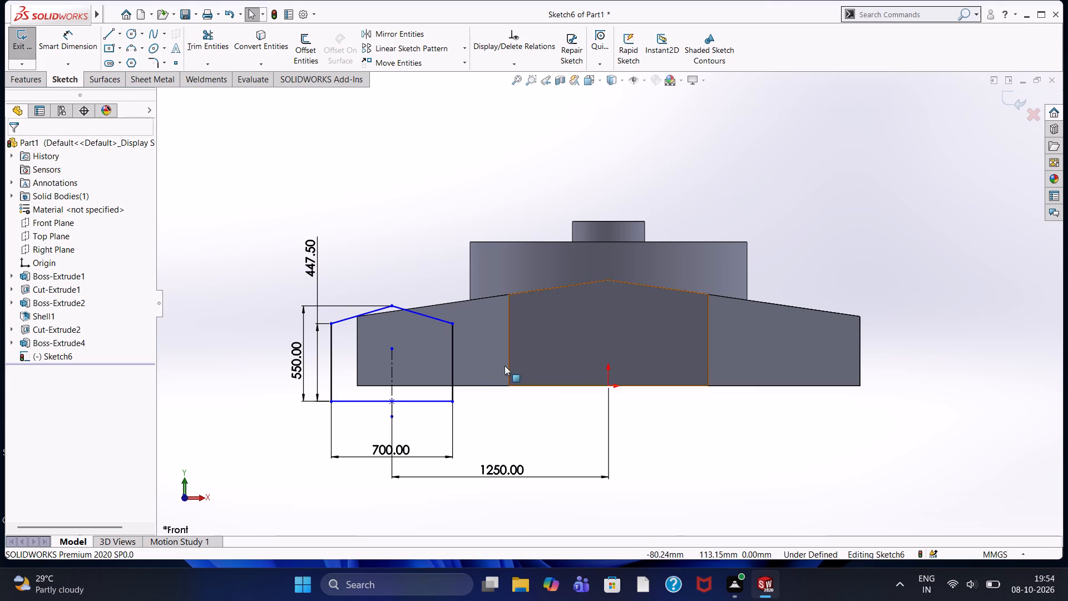
Dimension the profile's base 87.5 mm below the body's bottom edge.
click(62, 46)
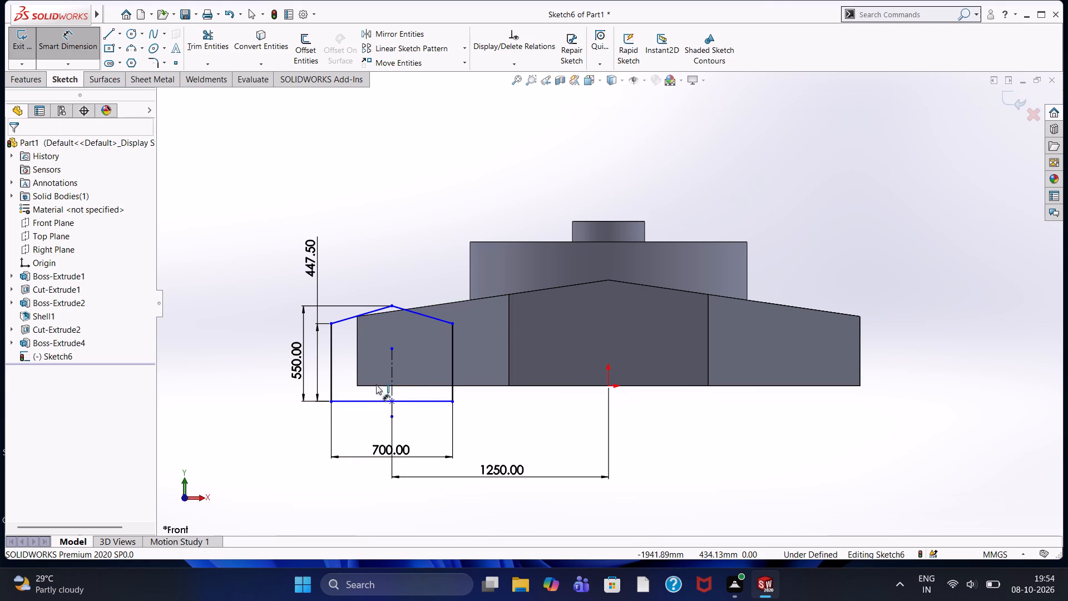
click(408, 401)
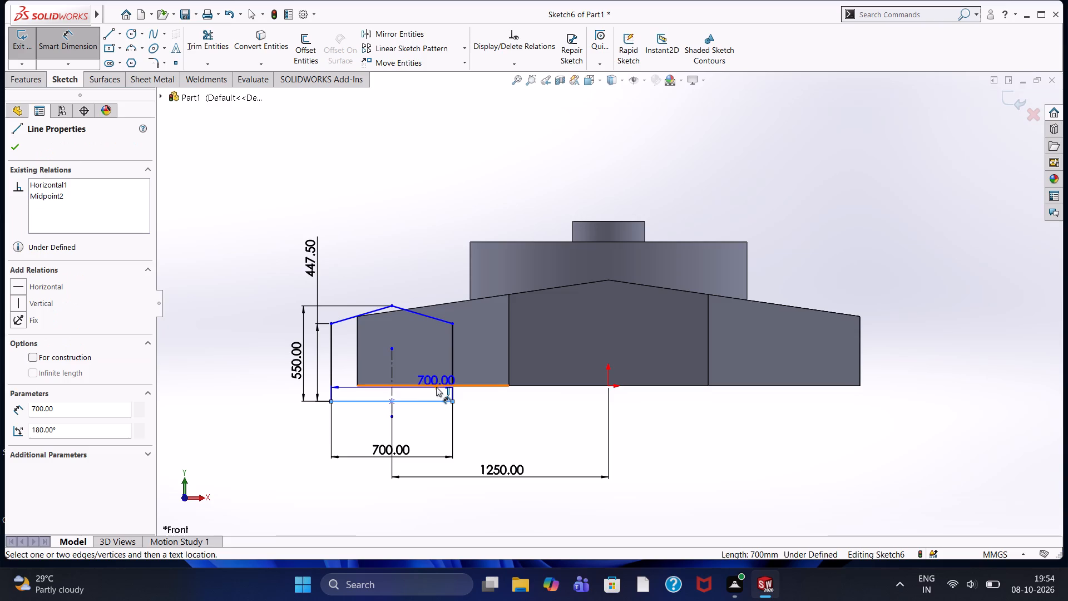
click(436, 387)
click(496, 424)
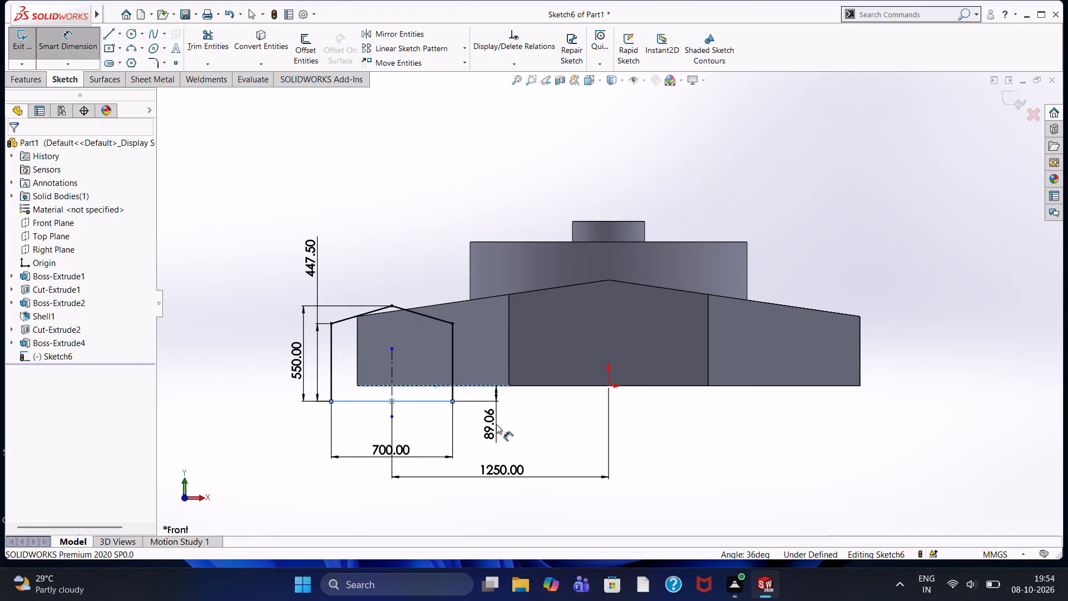
text(87.5)
key(Return)
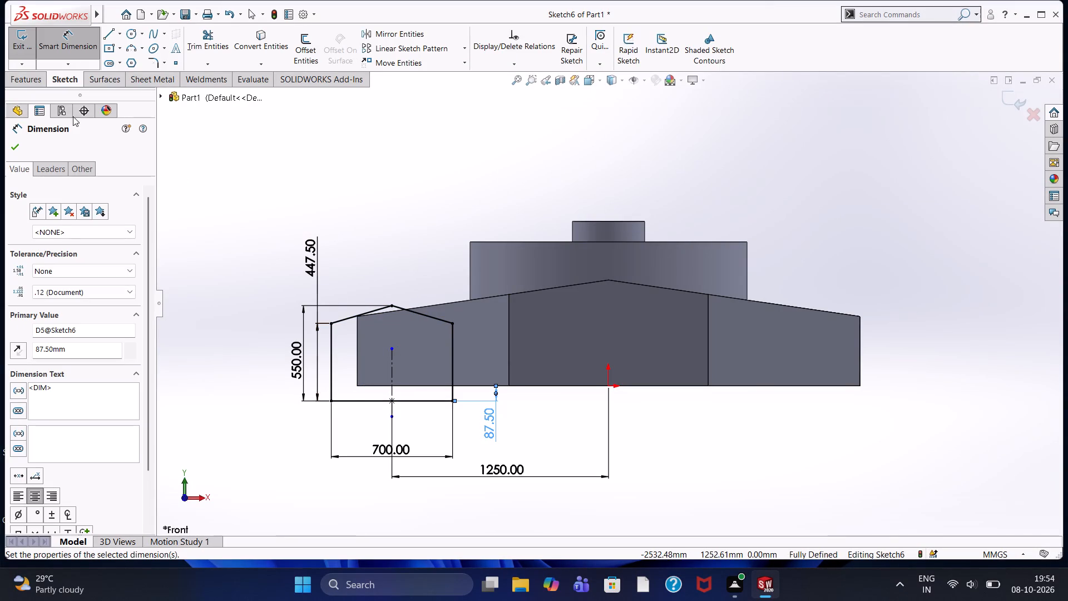
click(7, 152)
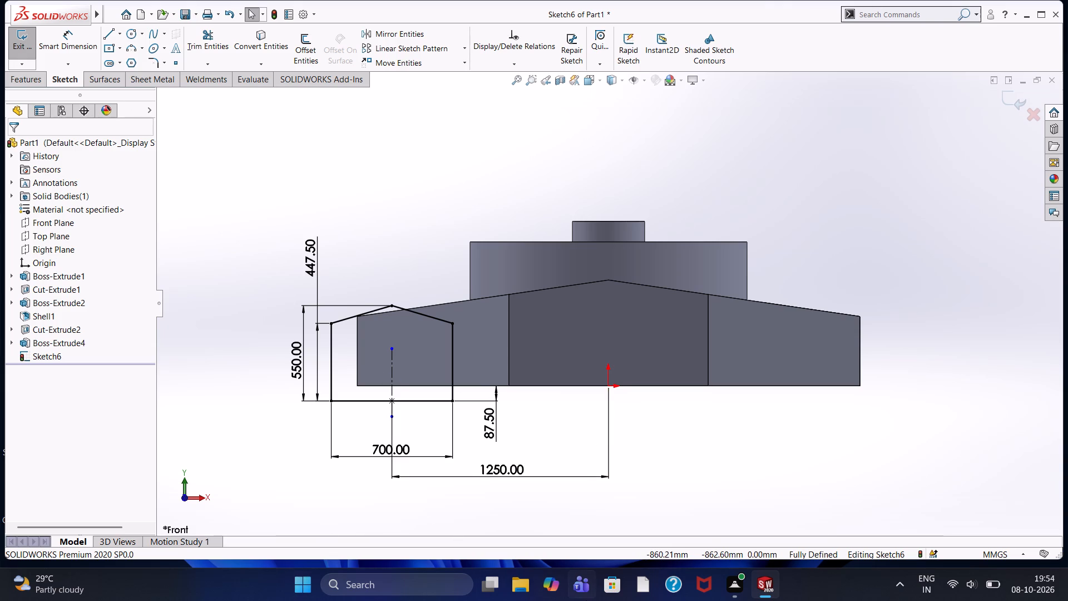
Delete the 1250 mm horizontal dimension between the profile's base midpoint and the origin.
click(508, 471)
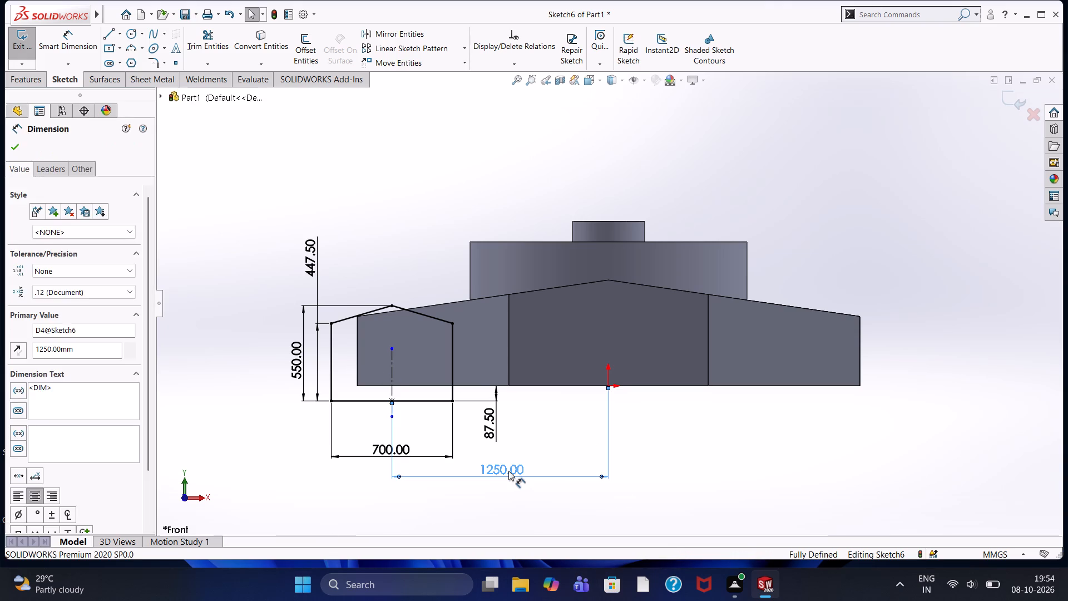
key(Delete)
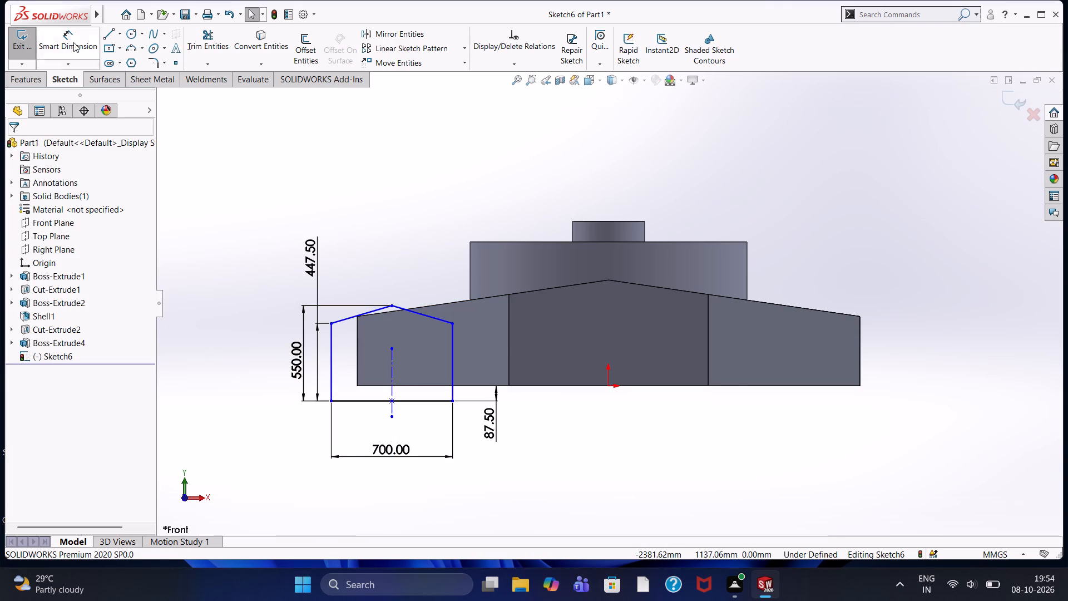
Dimension the horizontal distance from the profile's inner vertical side to the origin at 1250 mm.
click(76, 38)
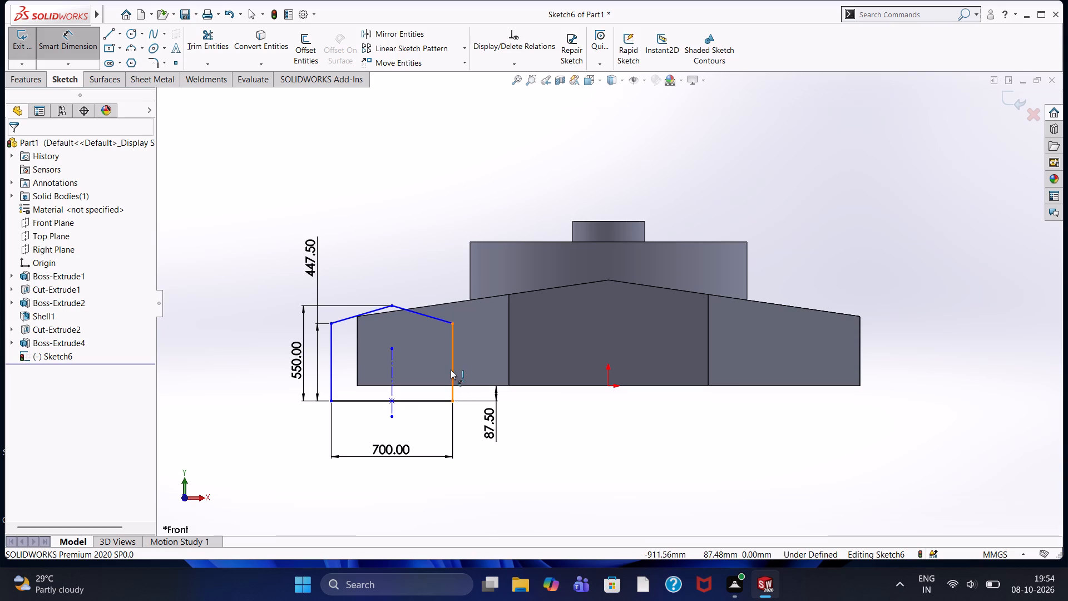
click(451, 370)
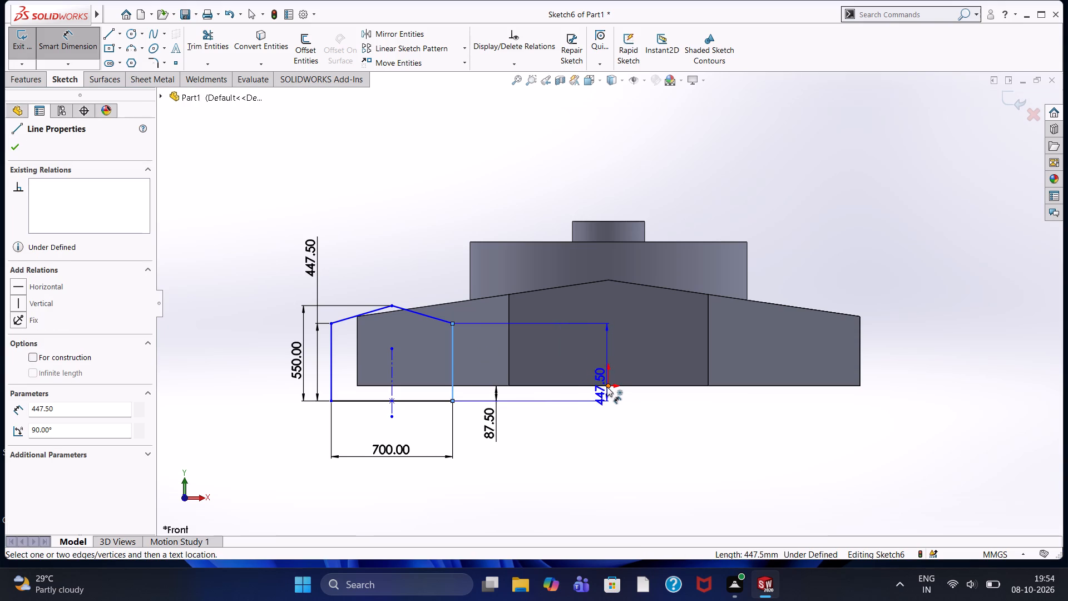
click(607, 387)
click(519, 505)
text(1250)
key(Return)
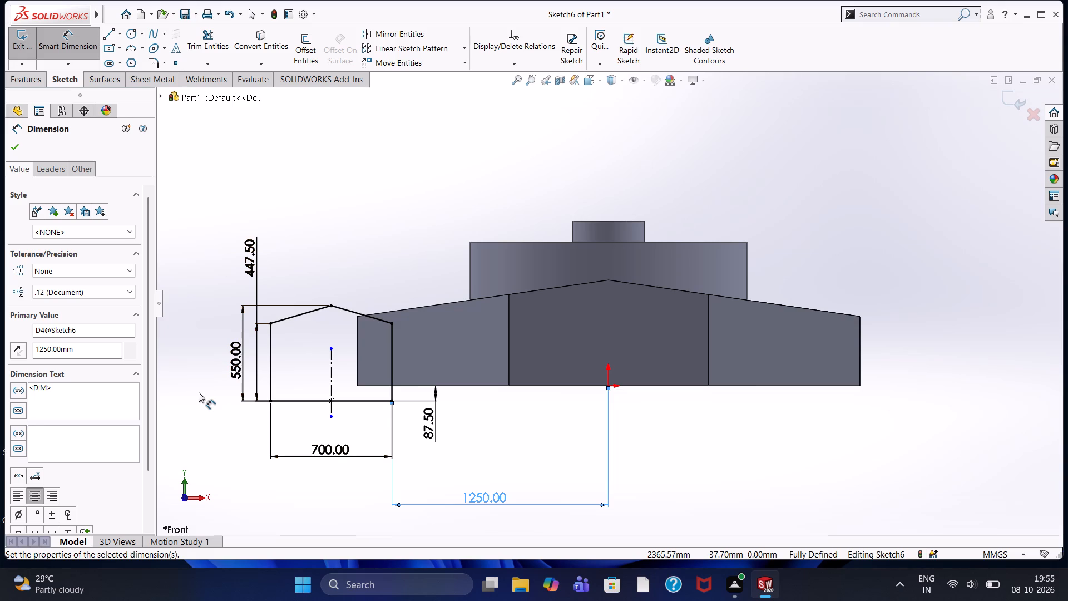
click(12, 155)
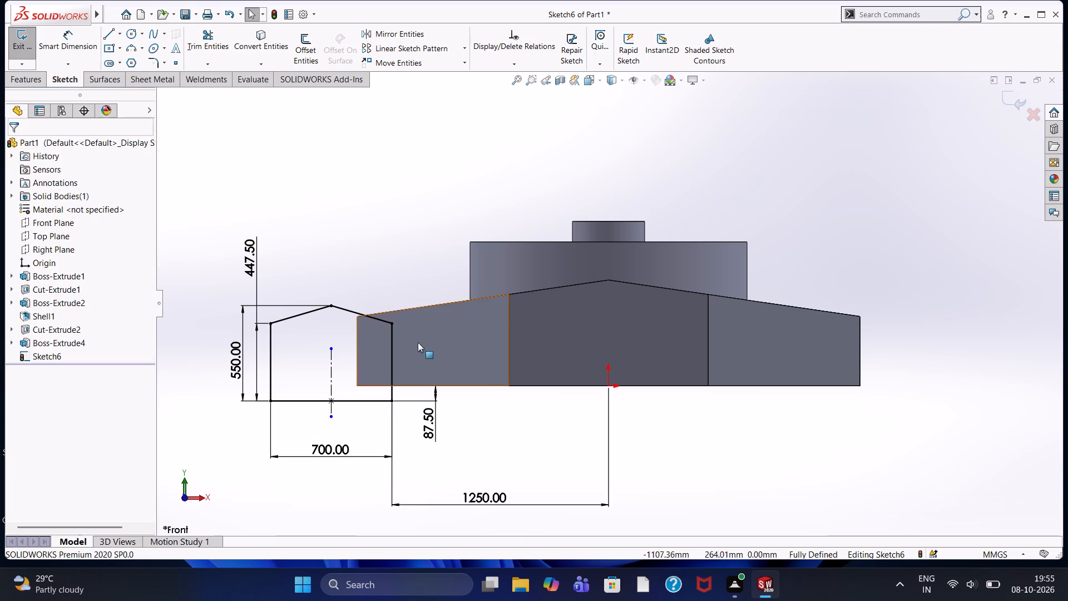
Extrude the peaked profile as a blind boss, 2667.5 mm in the first direction and 2467.5 mm in the second direction.
middle_drag(419, 257, 258, 370)
middle_click(258, 370)
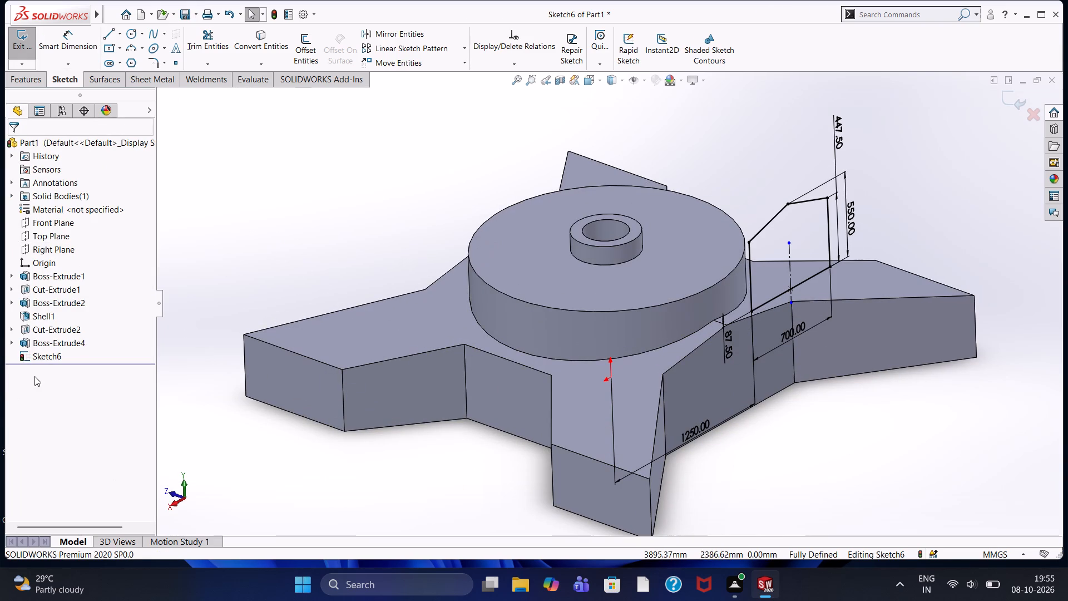
key(ctrl+8)
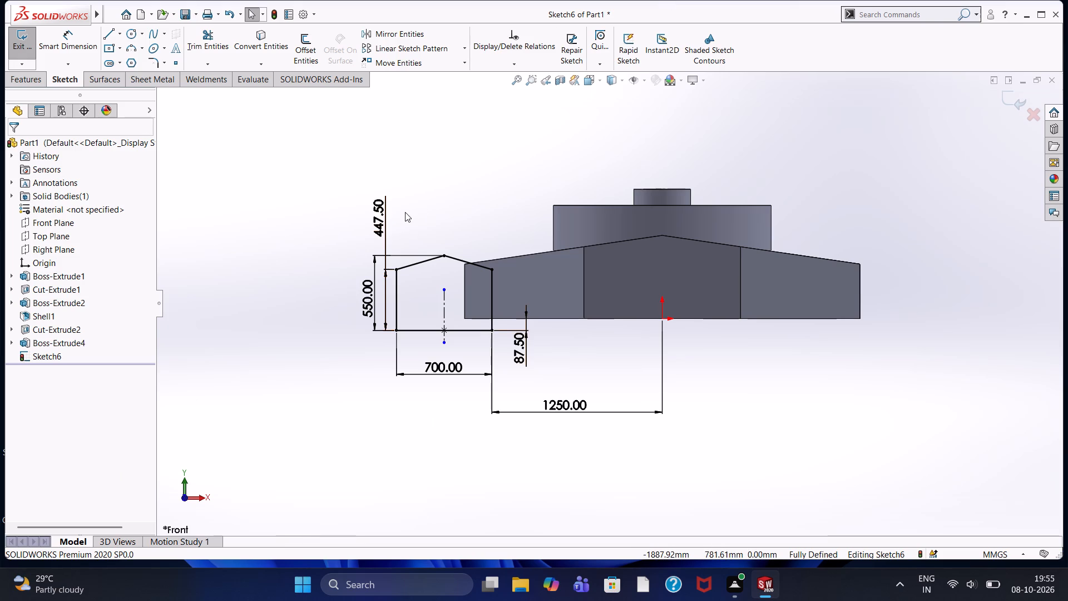
middle_drag(405, 212, 402, 326)
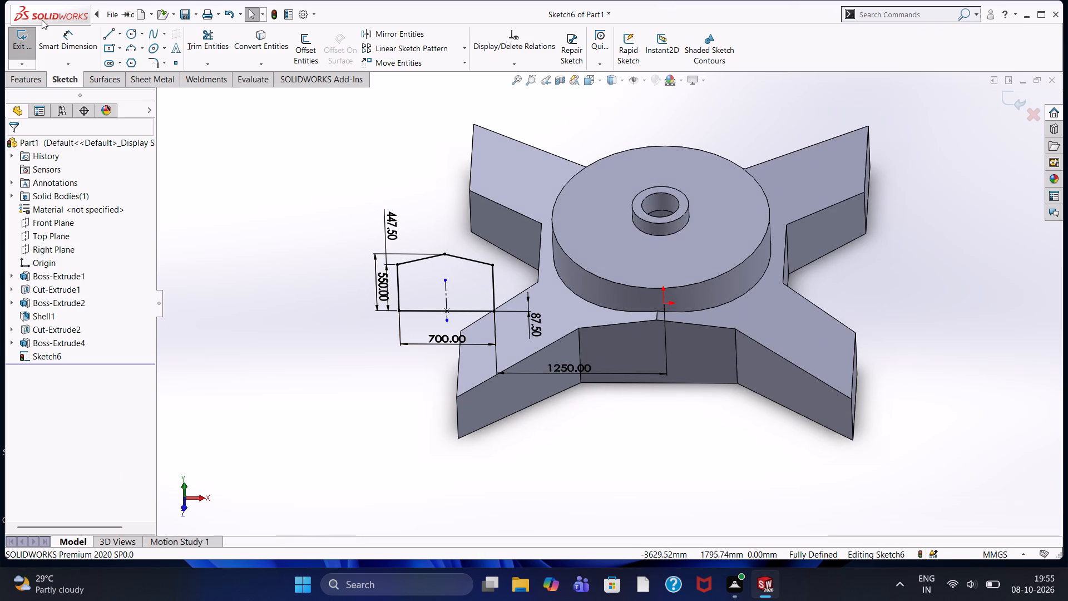
click(29, 93)
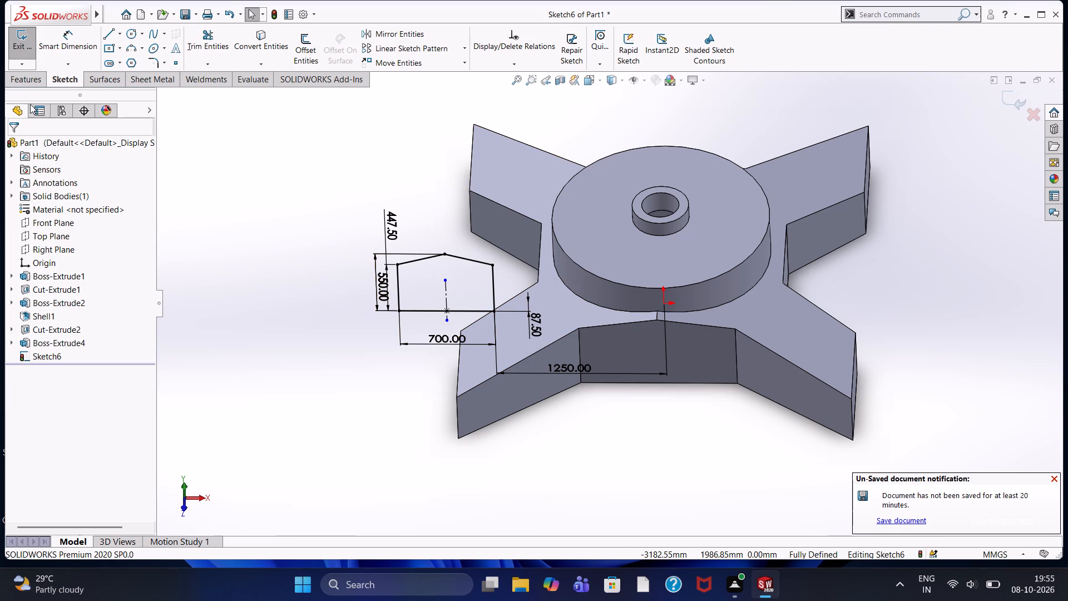
click(8, 83)
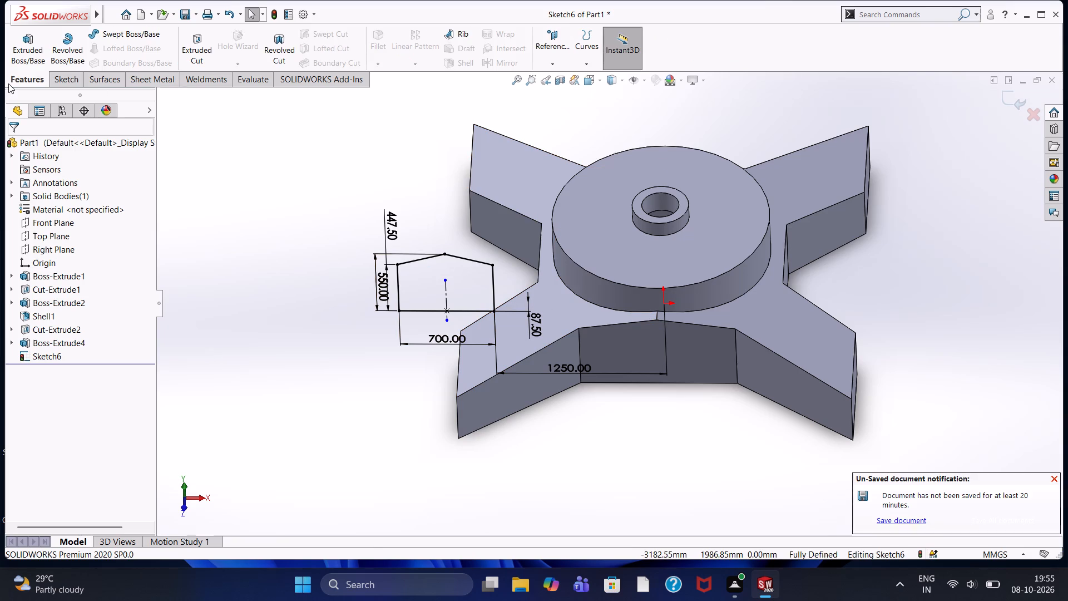
click(22, 58)
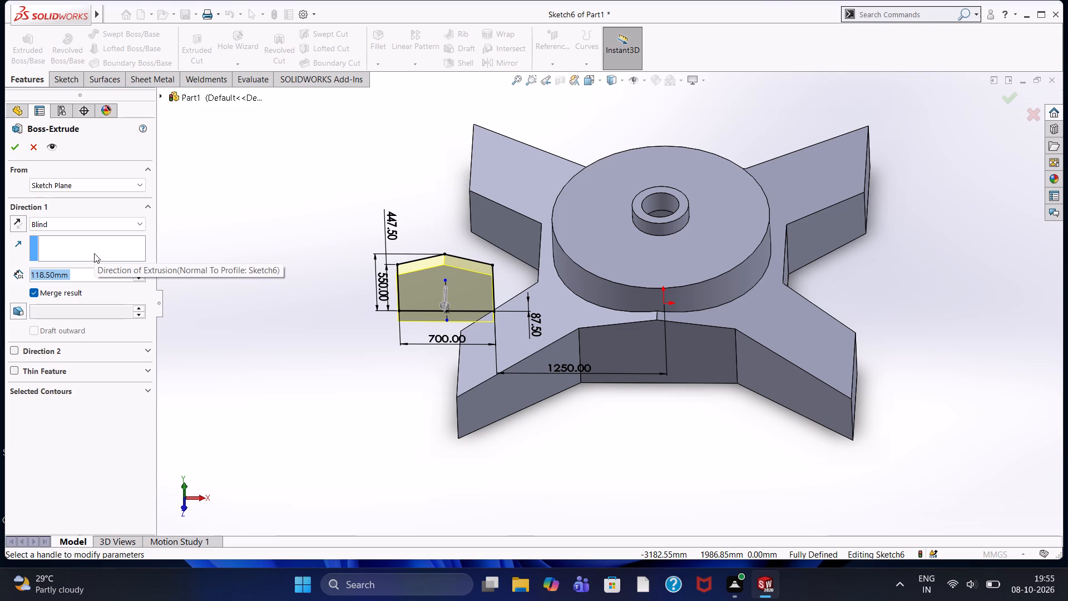
text(266)
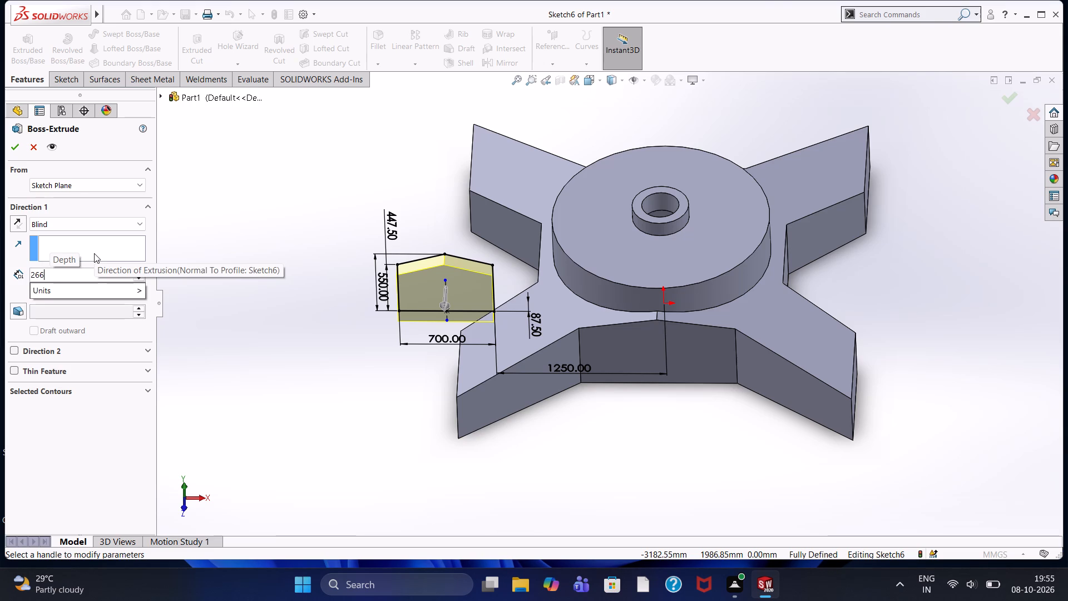
key(7)
text(.5)
key(Return)
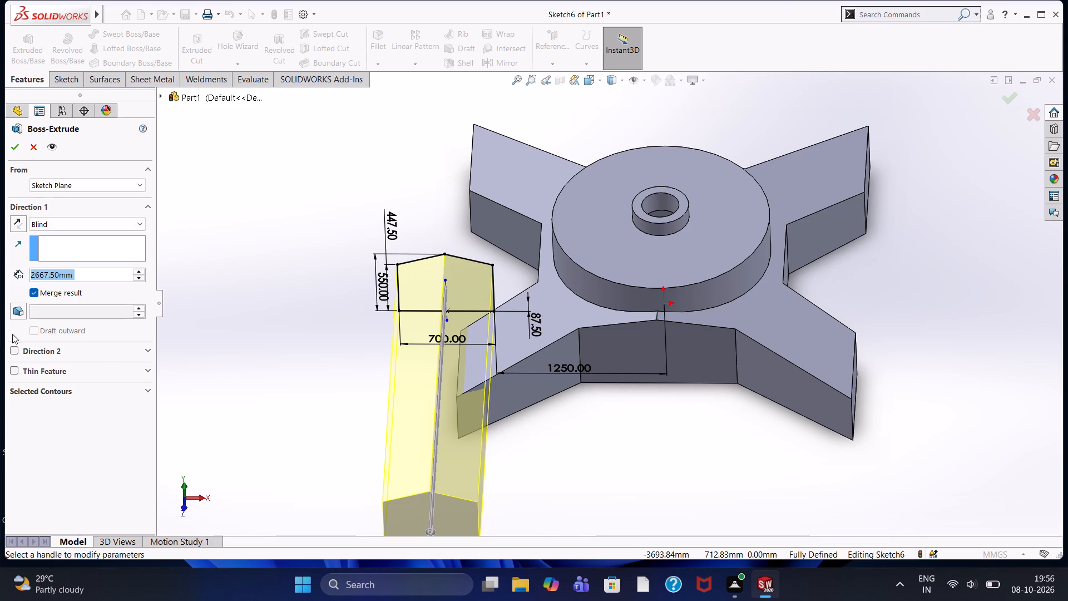
click(13, 353)
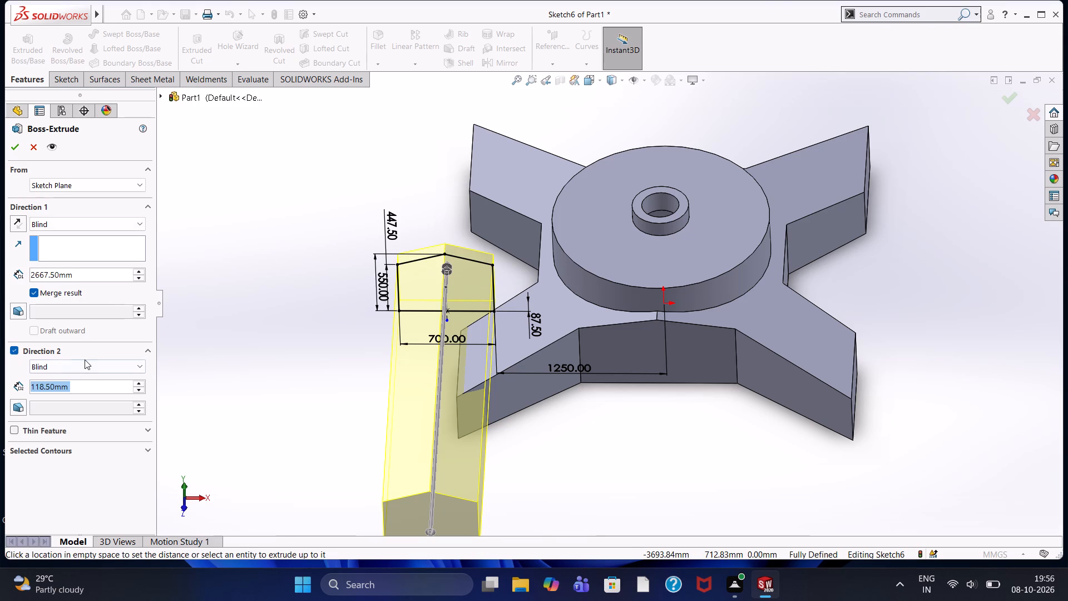
key(2)
key(4)
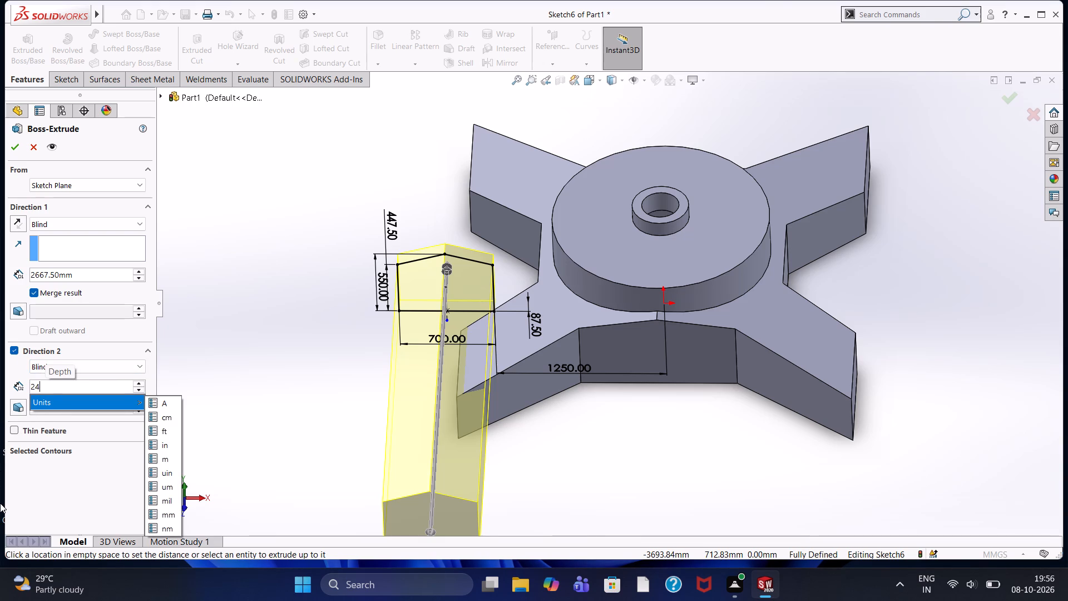
key(6)
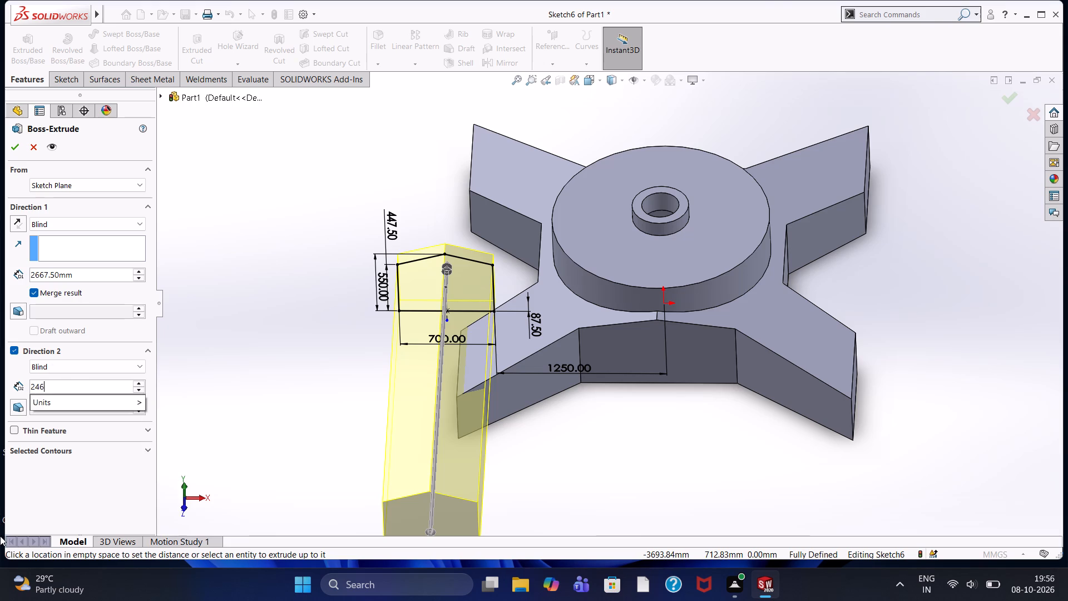
key(7)
key(period)
key(5)
key(Return)
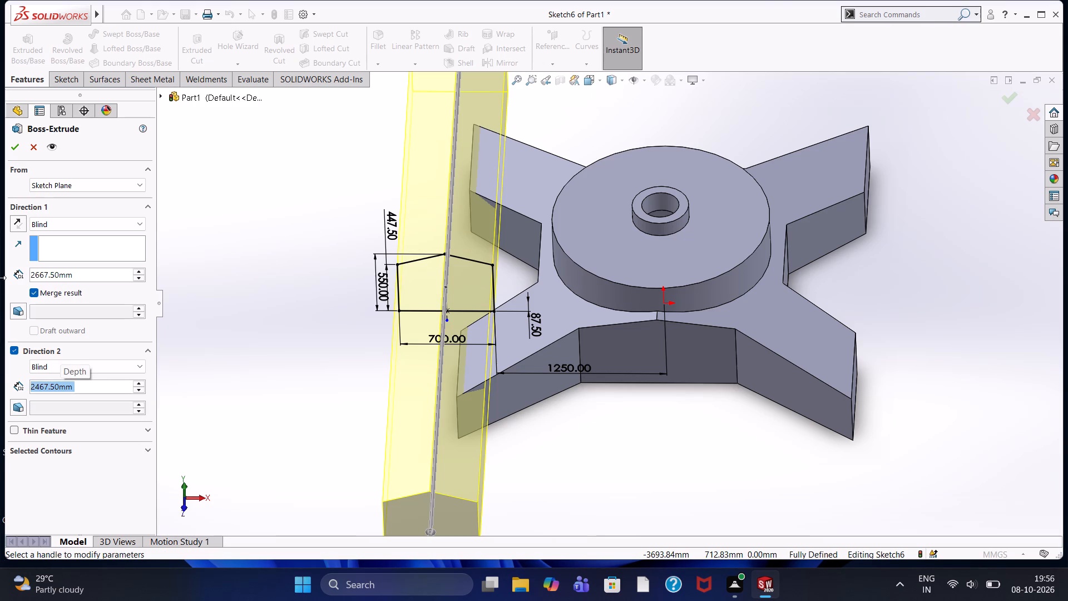
click(16, 151)
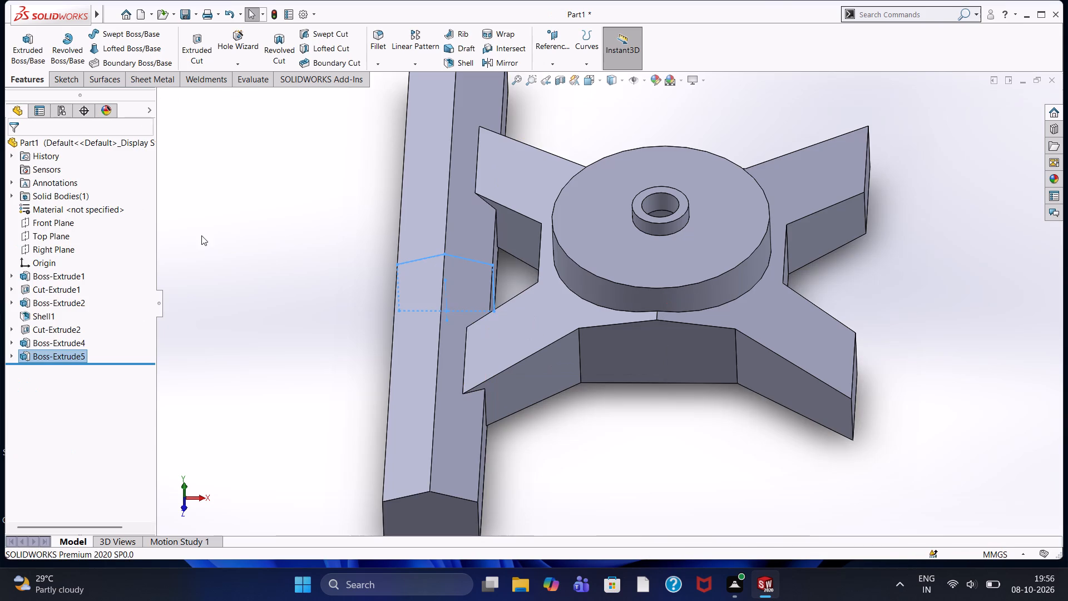
Start a new sketch on the Top Plane and view it face-on.
scroll(269, 270, up, 4)
click(477, 302)
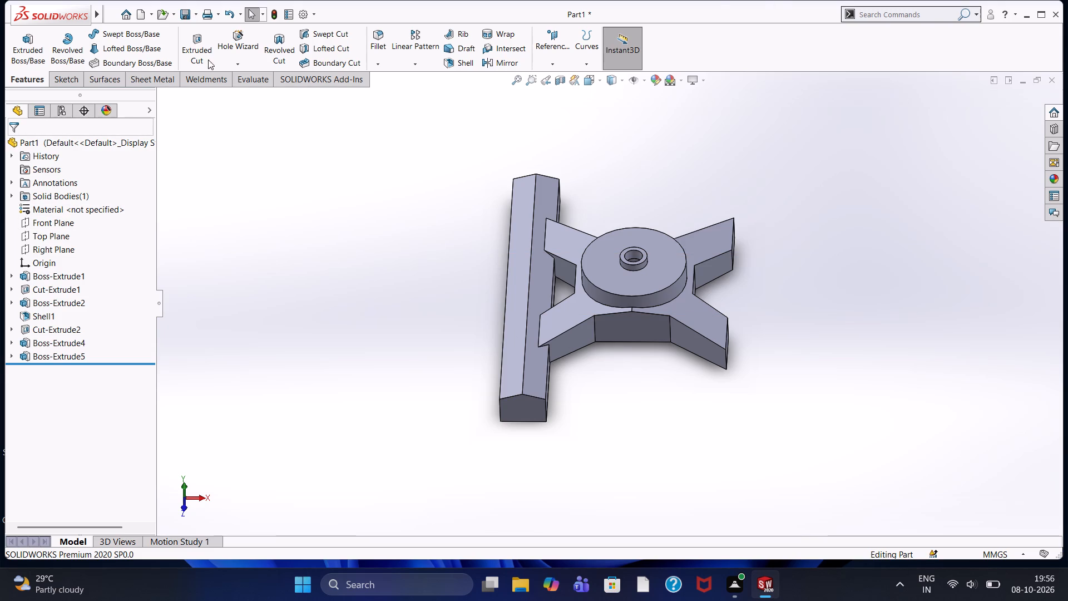
click(28, 238)
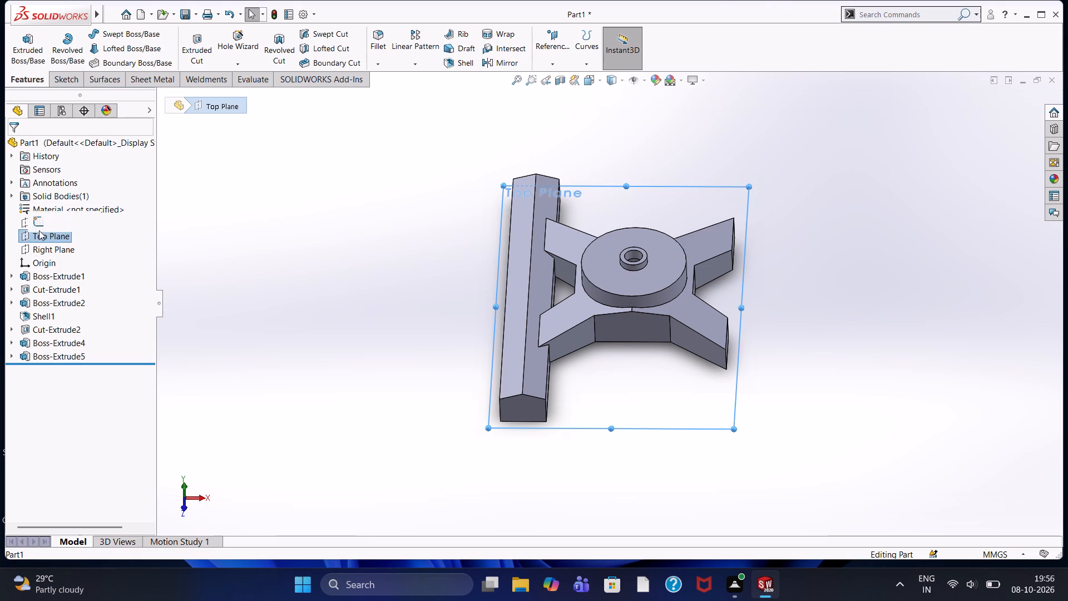
click(31, 223)
key(ctrl+8)
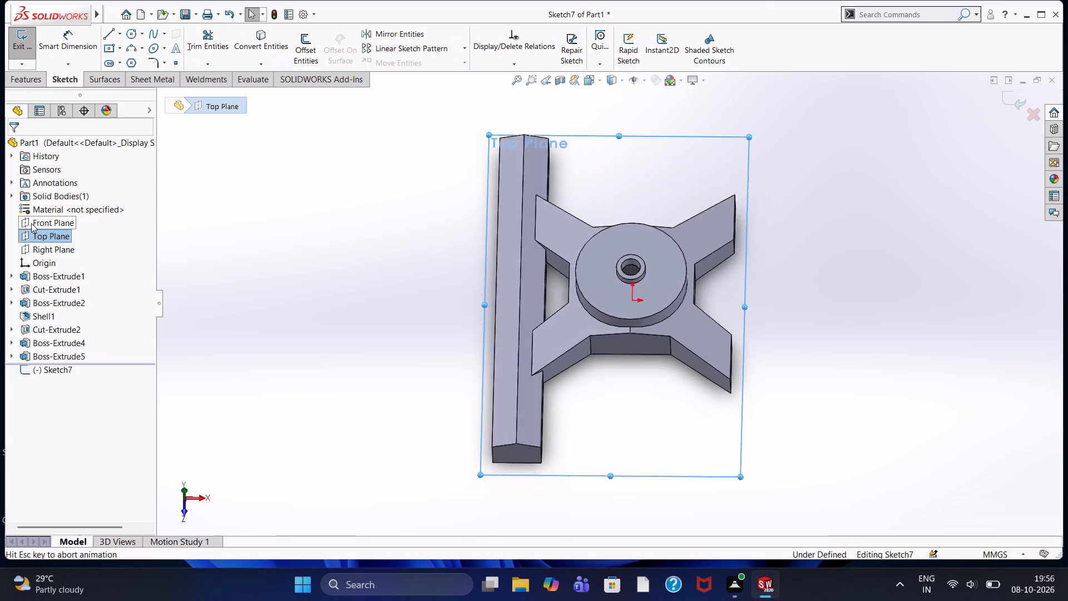
click(429, 232)
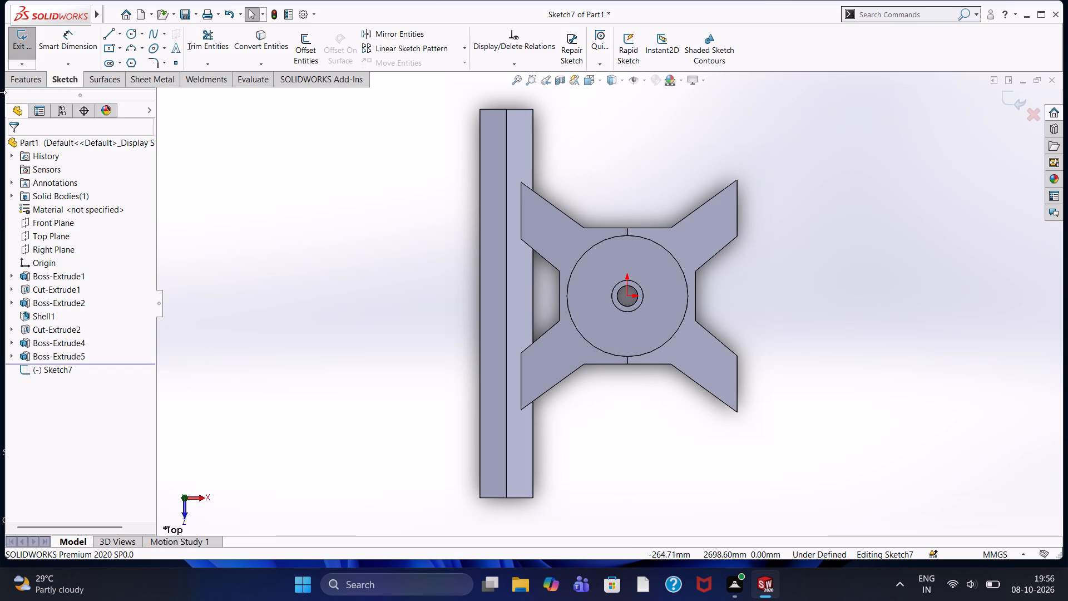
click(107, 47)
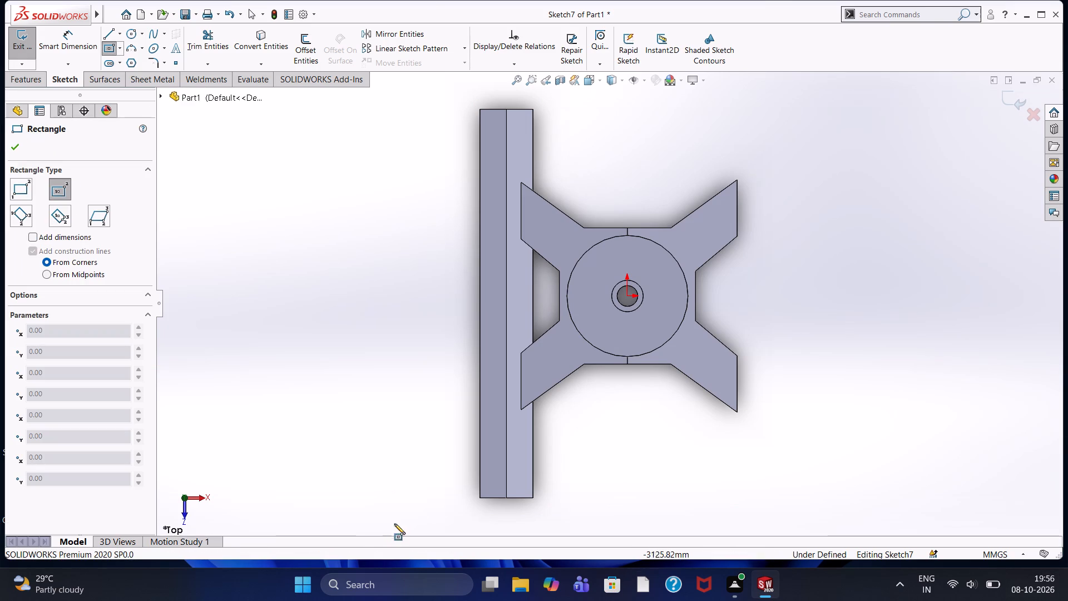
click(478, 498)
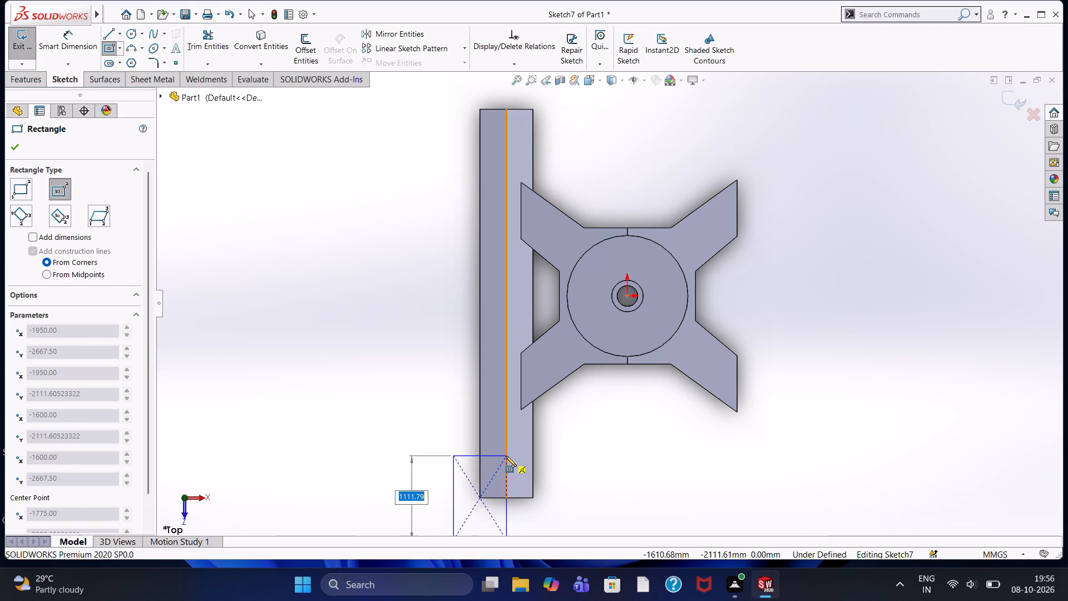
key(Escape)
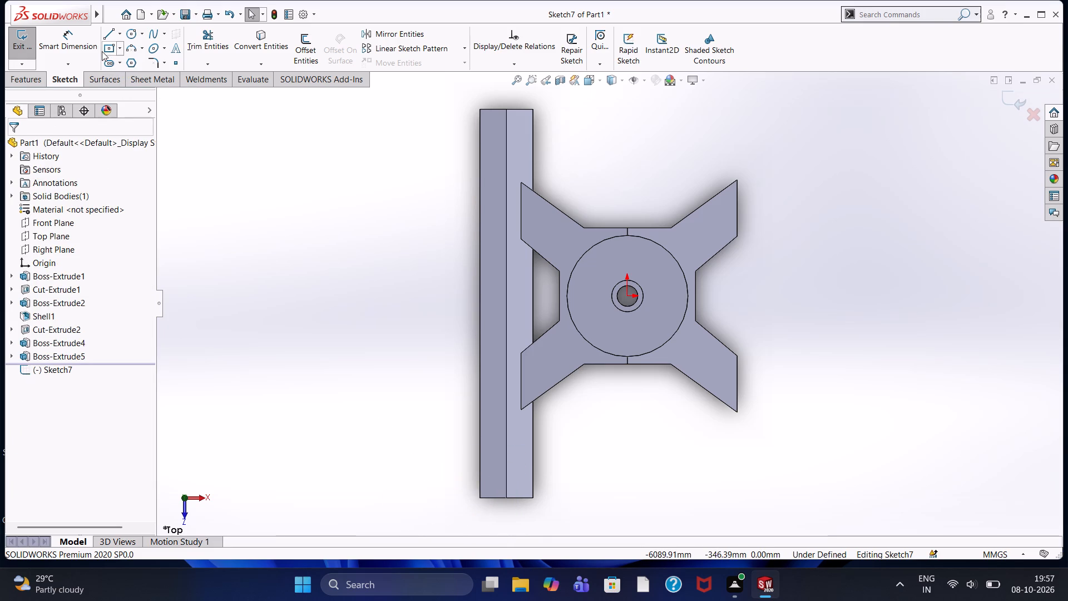
Sketch a corner rectangle about 508 mm wide and 828 mm long from the outer corner of the peaked bar's front end.
click(102, 51)
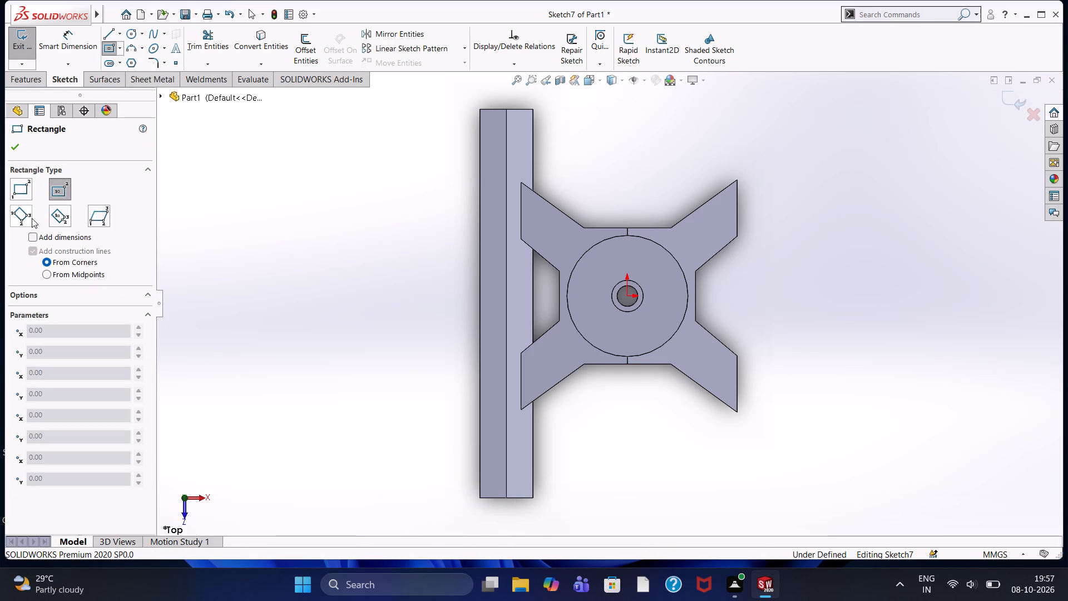
click(9, 198)
click(14, 191)
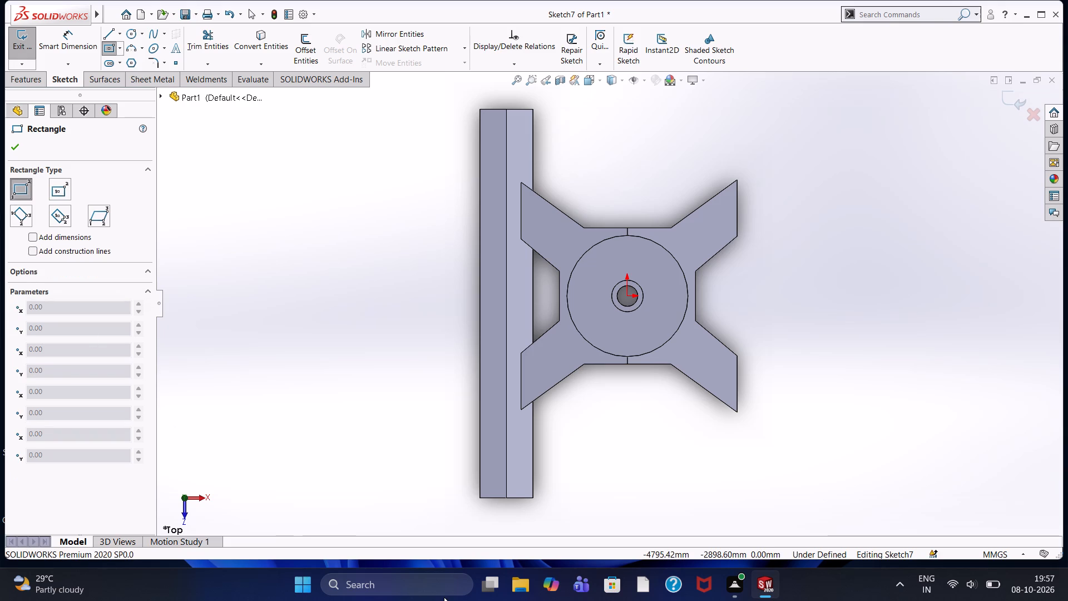
click(479, 496)
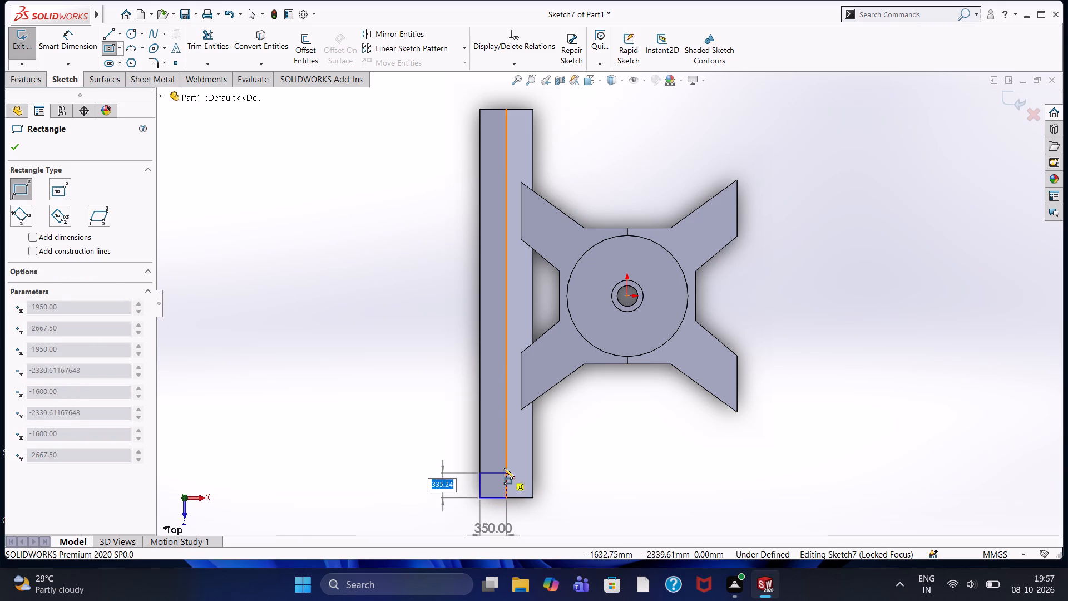
click(518, 435)
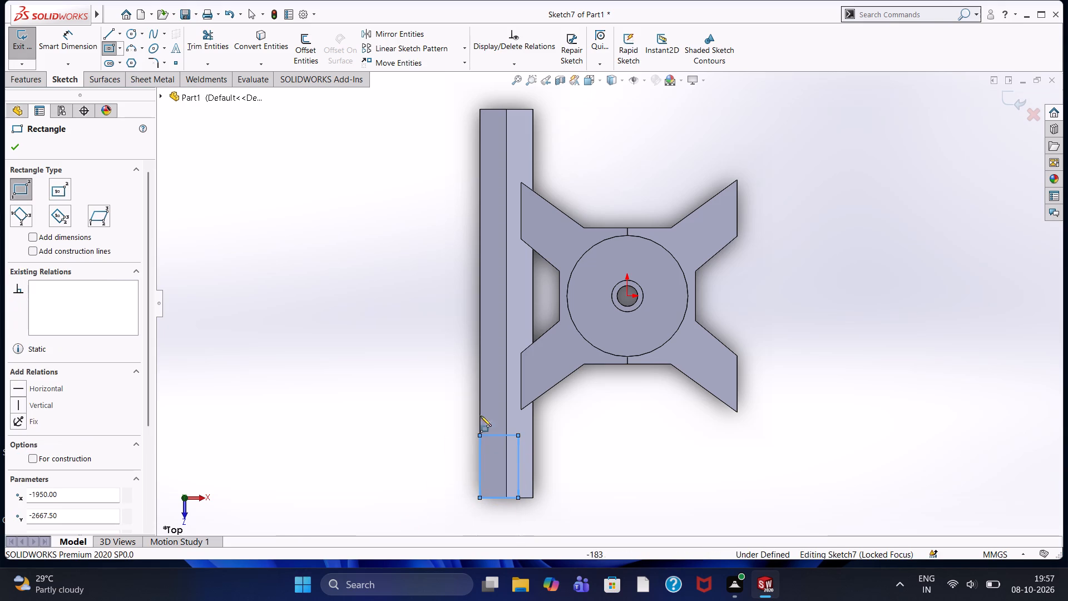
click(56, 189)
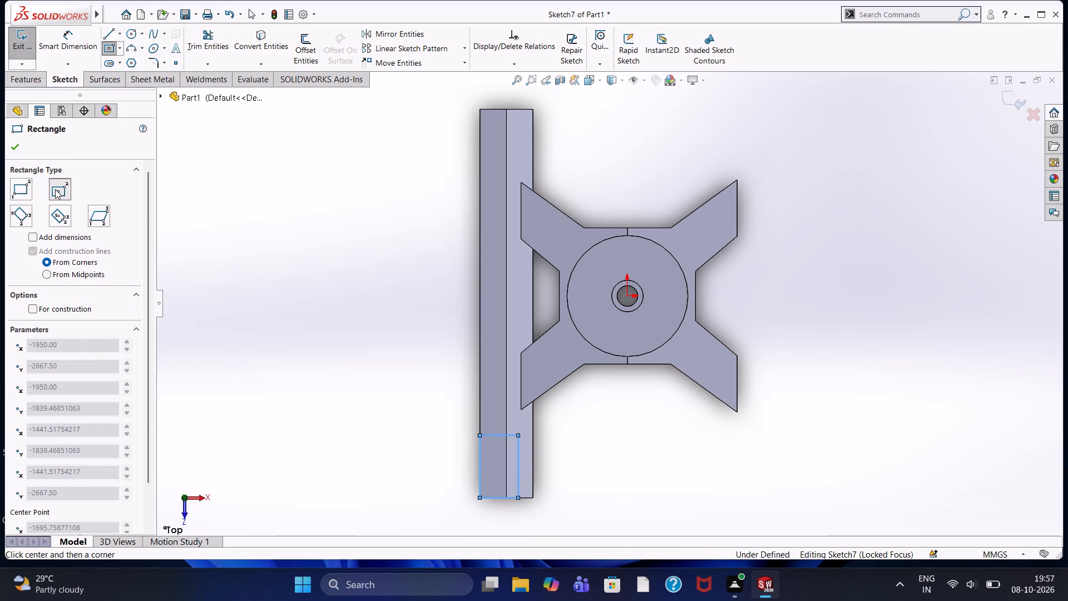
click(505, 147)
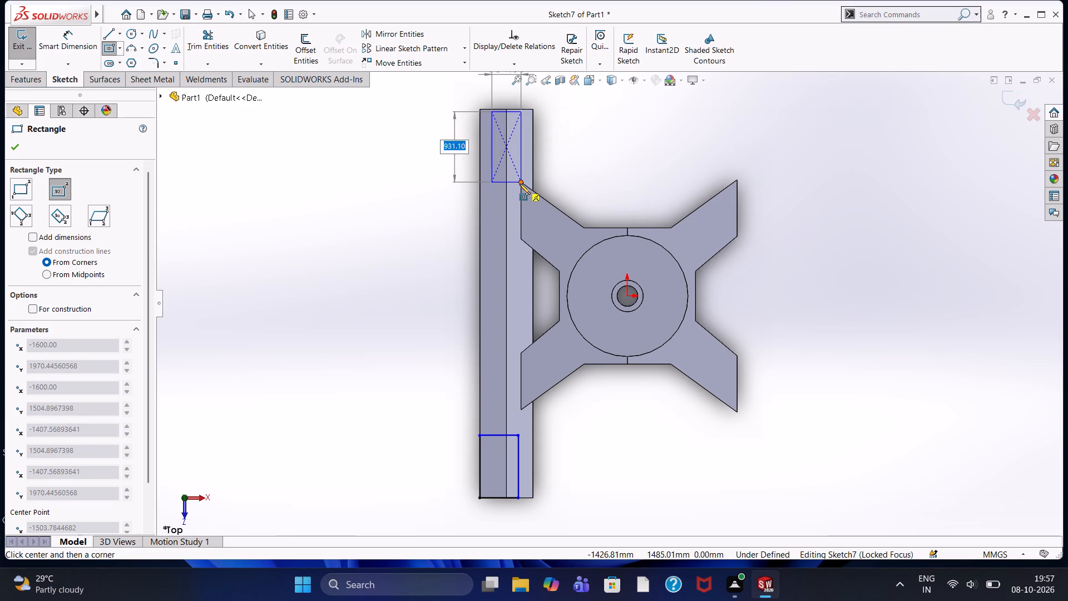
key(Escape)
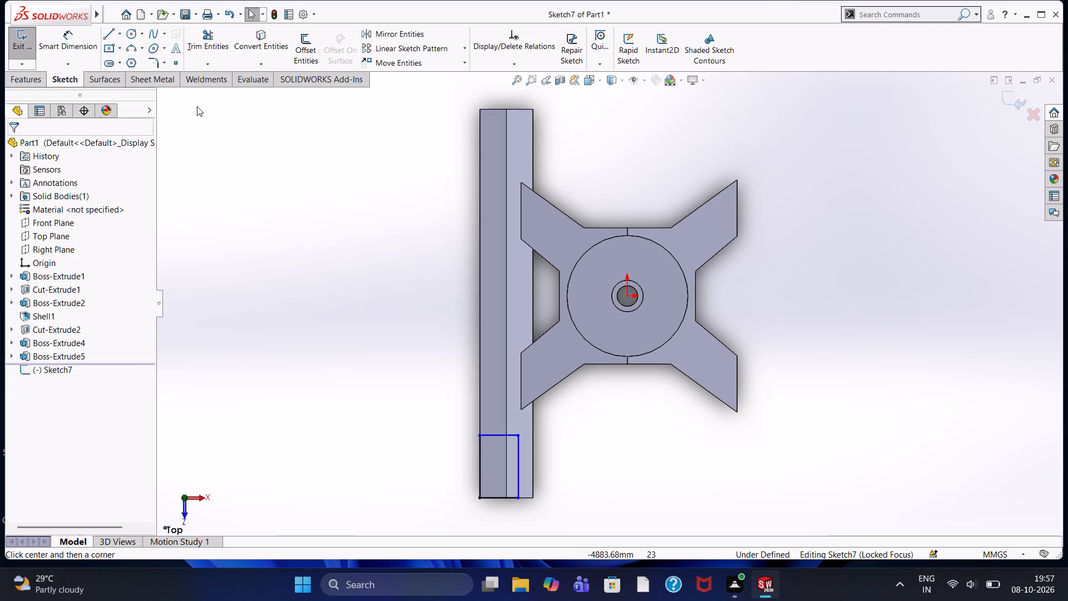
Sketch a center rectangle about 317 mm wide and 750 mm long, centred on the bar's ridge line at its rear end.
click(110, 47)
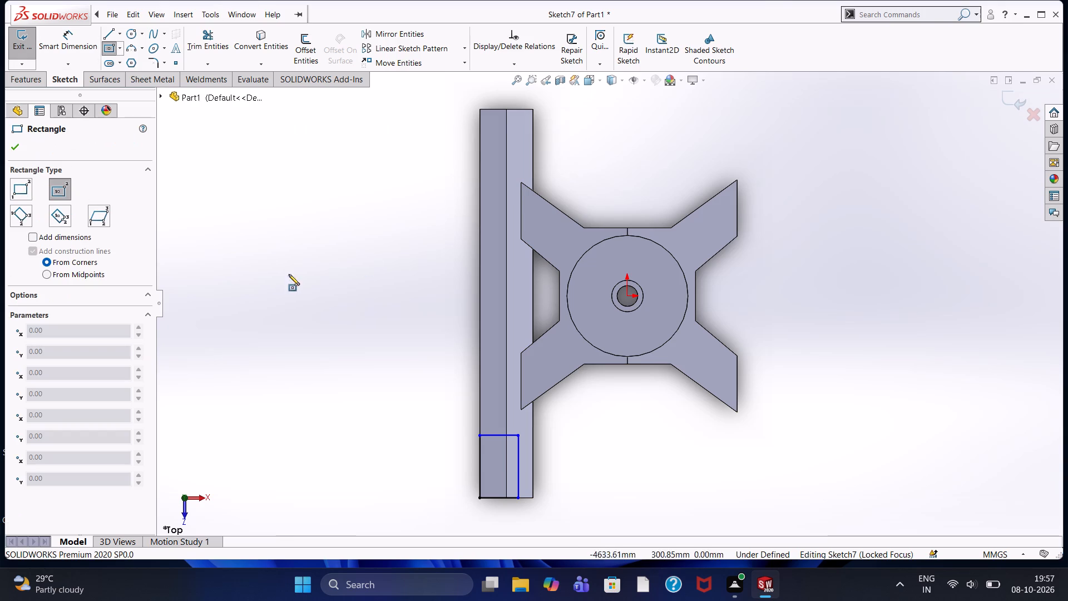
click(507, 138)
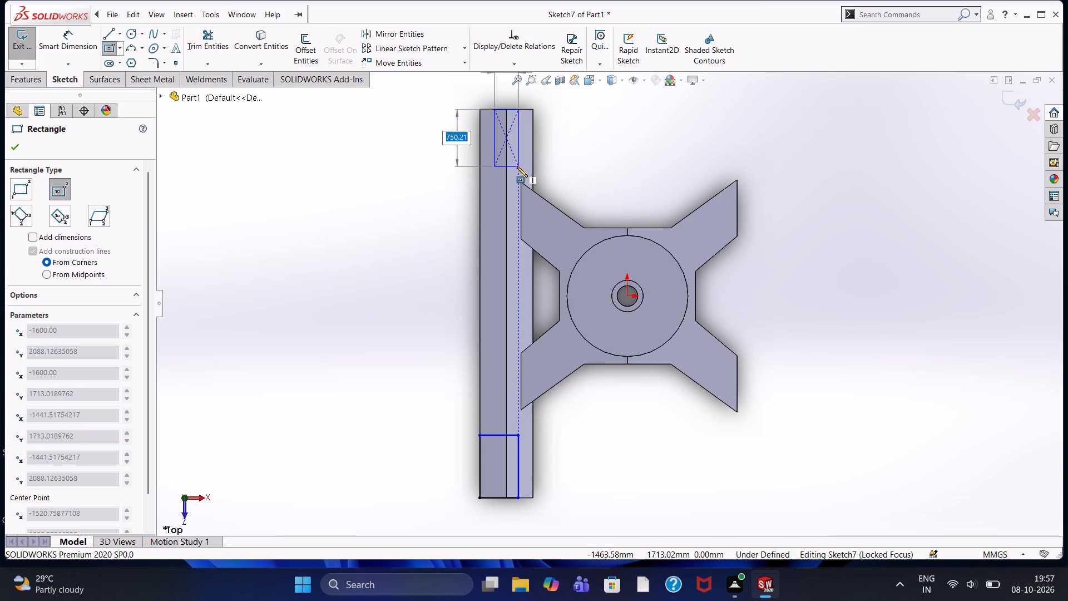
click(517, 166)
key(Escape)
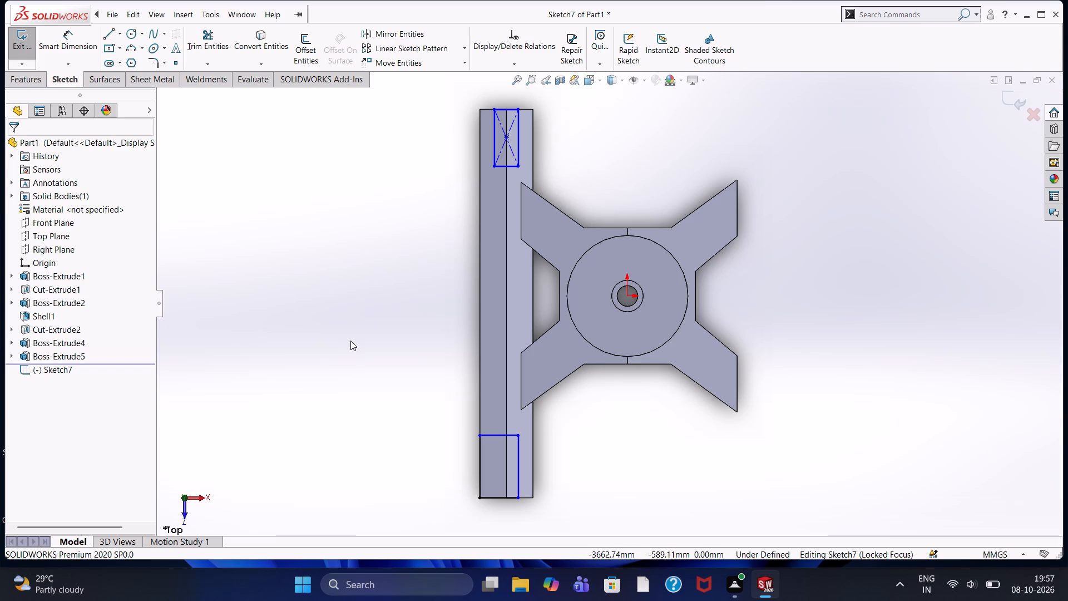
Dimension the rear center rectangle 99 mm from the bar's outer edge and 675 mm long.
click(63, 40)
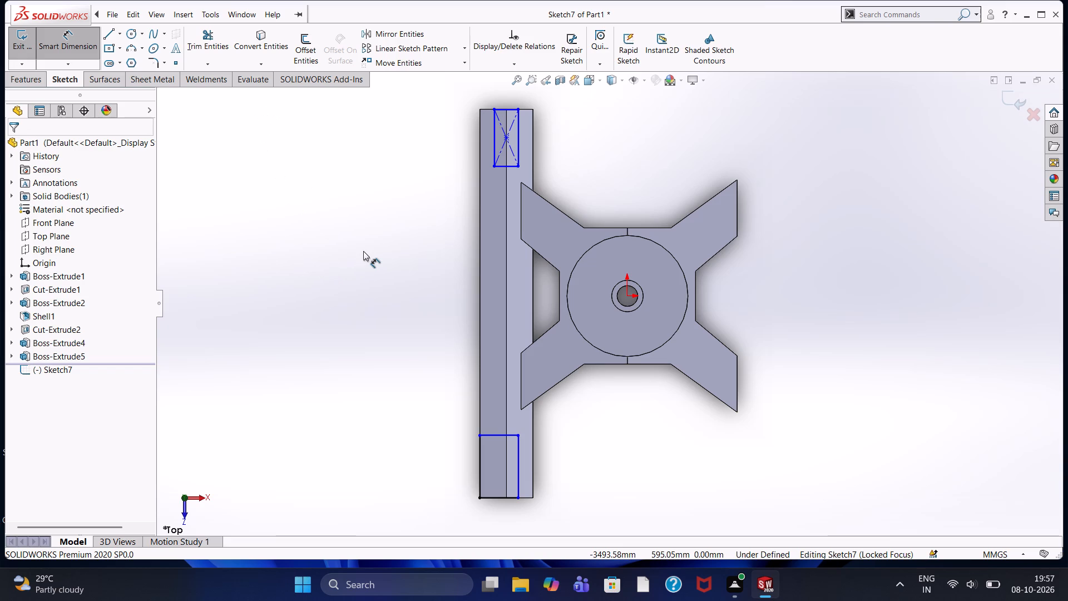
click(494, 152)
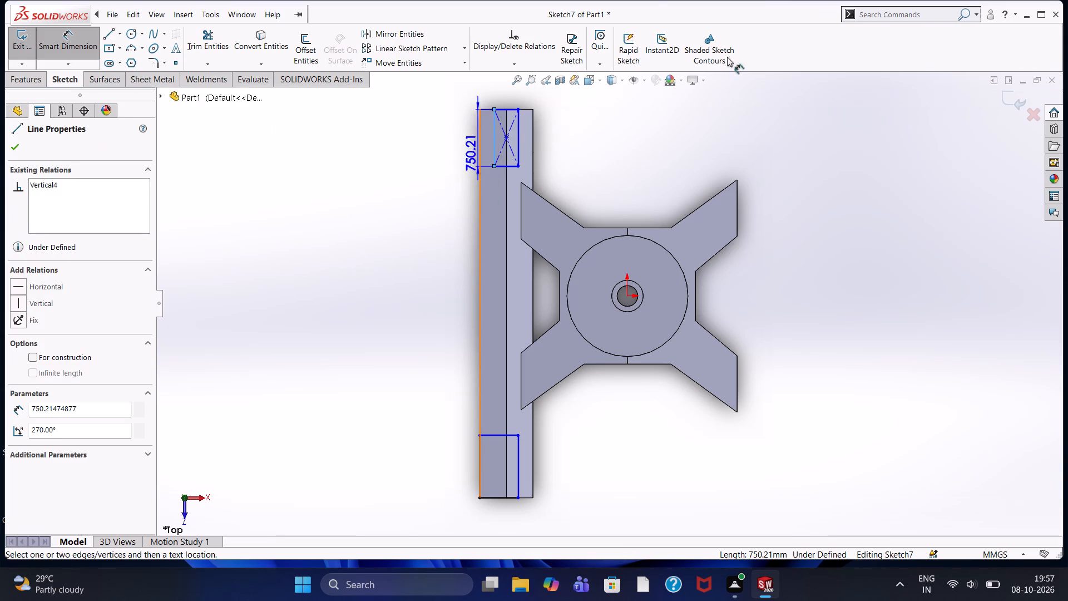
click(480, 143)
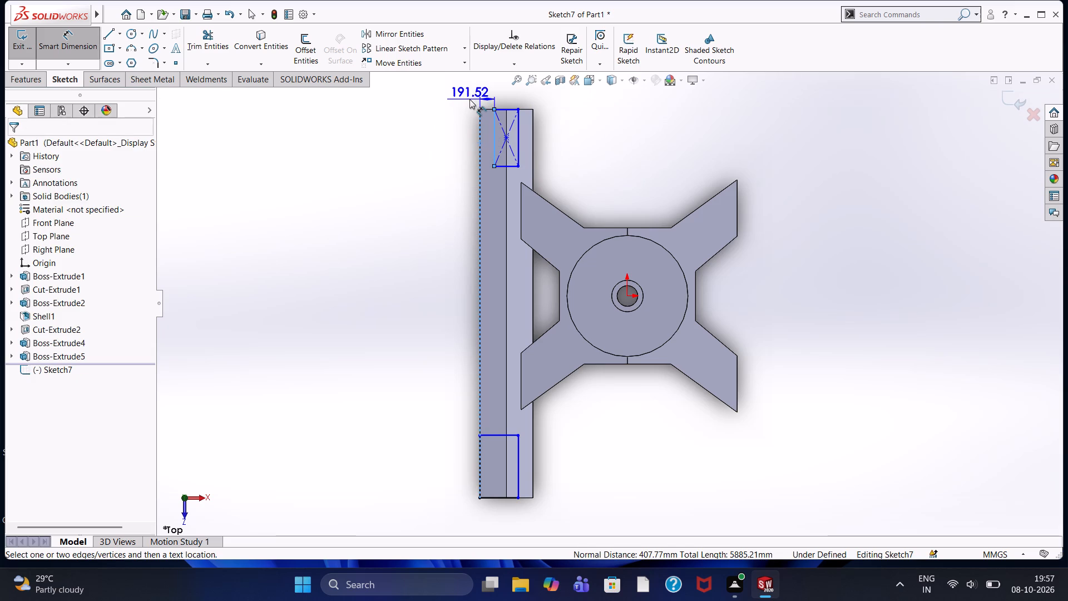
click(468, 98)
text(99)
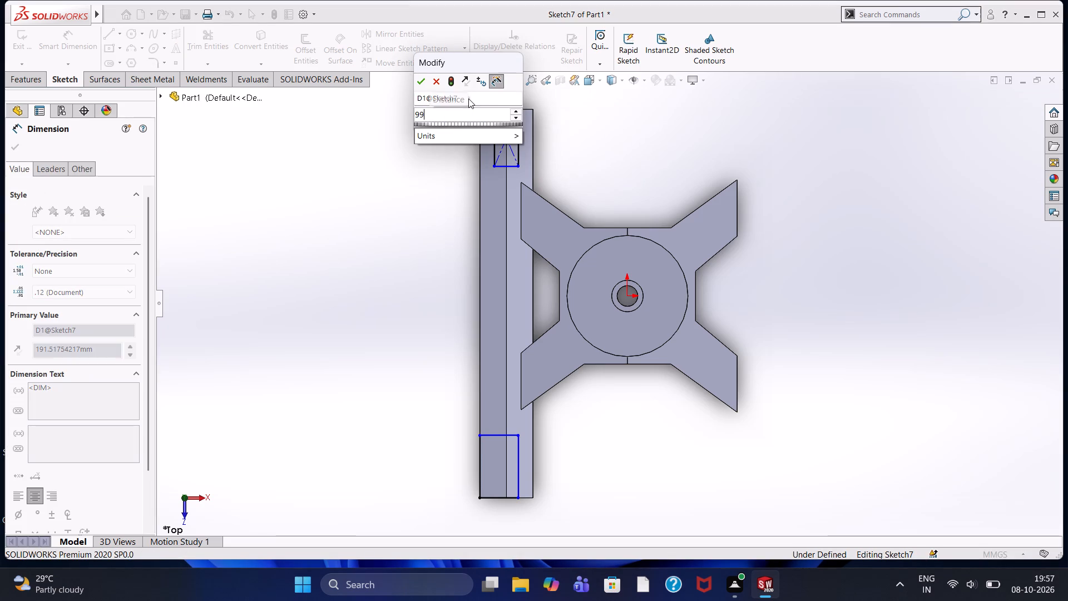
key(Return)
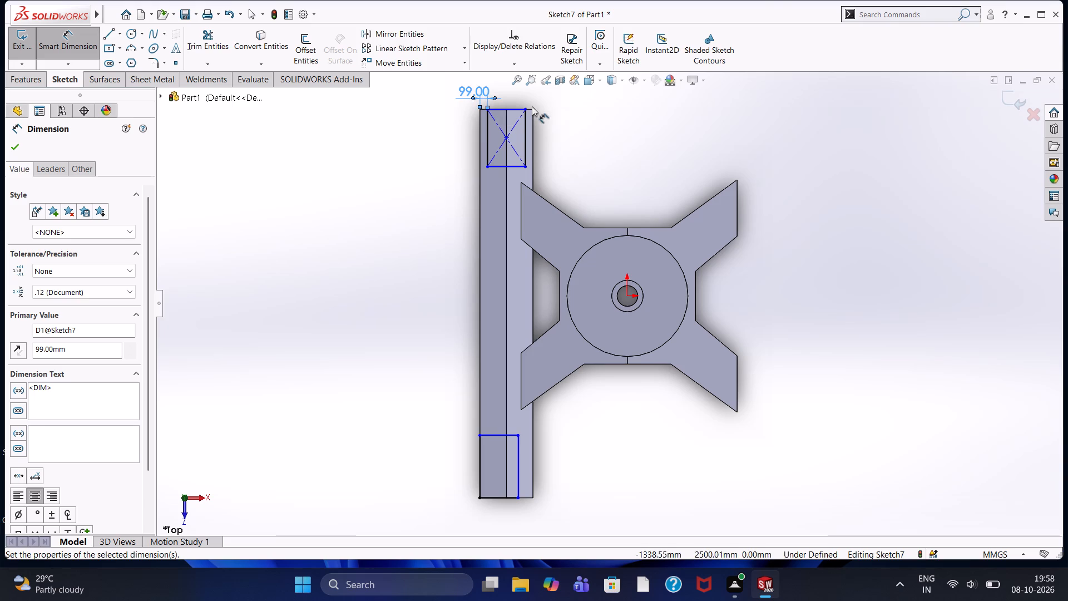
click(523, 150)
click(577, 132)
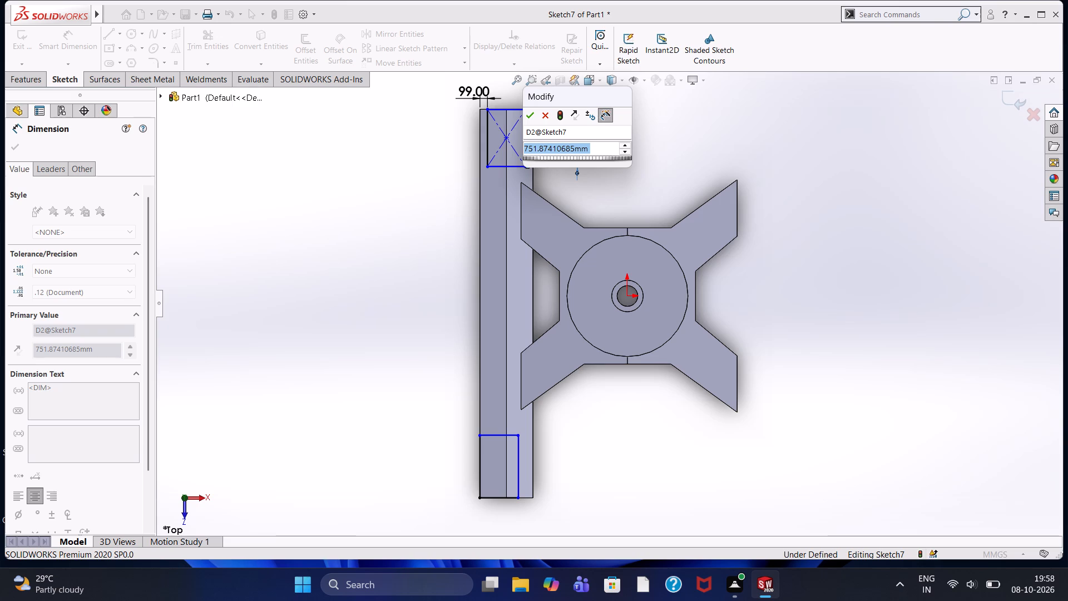
text(675)
key(Return)
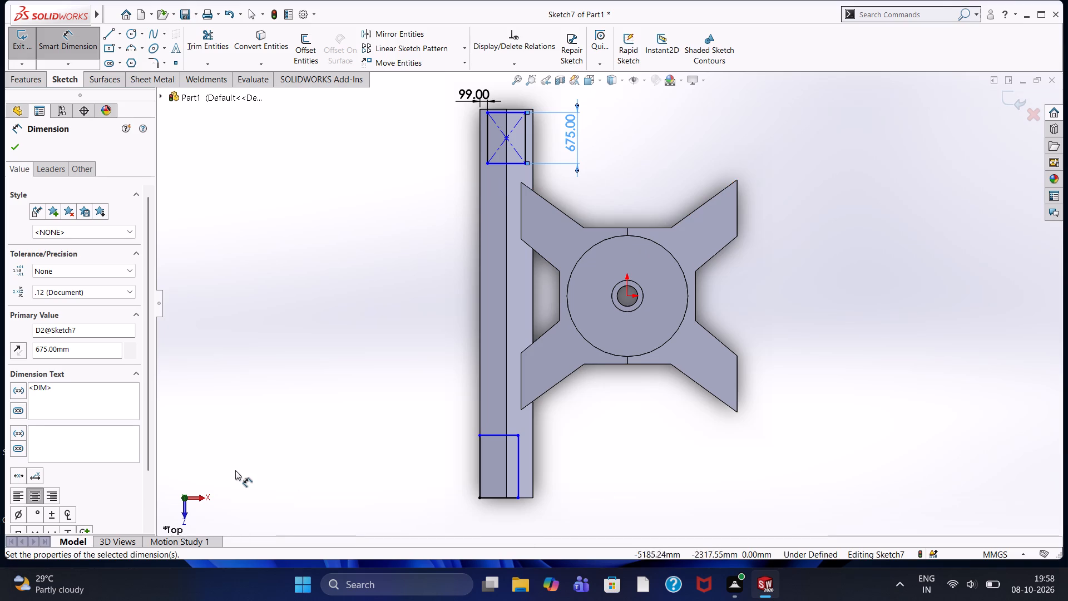
Dimension the front corner rectangle's inner side 120 mm from the bar's inner edge and set its length to 857.5 mm.
click(515, 477)
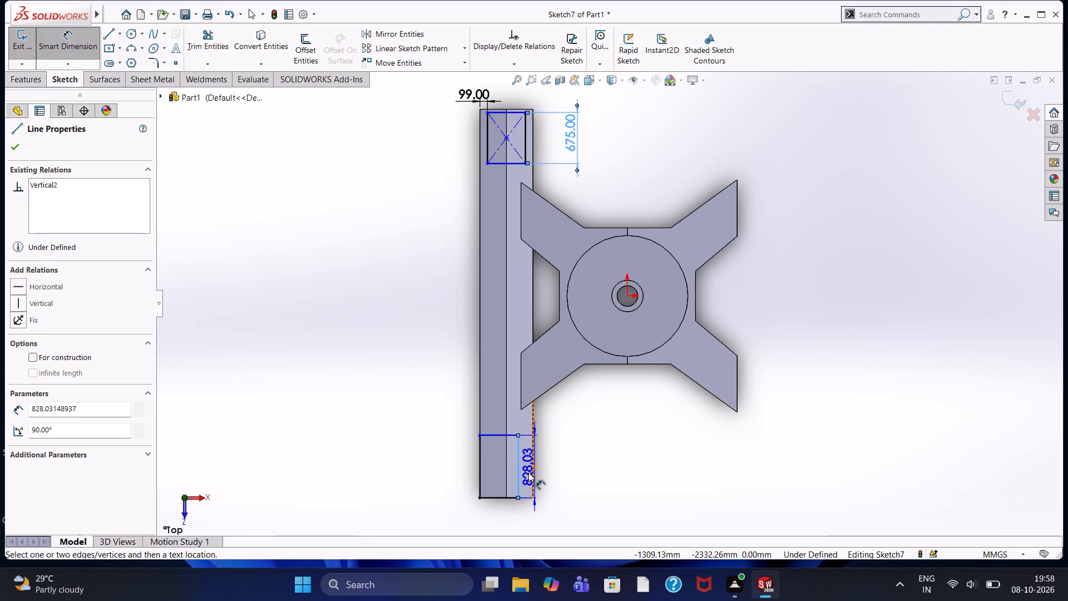
click(533, 473)
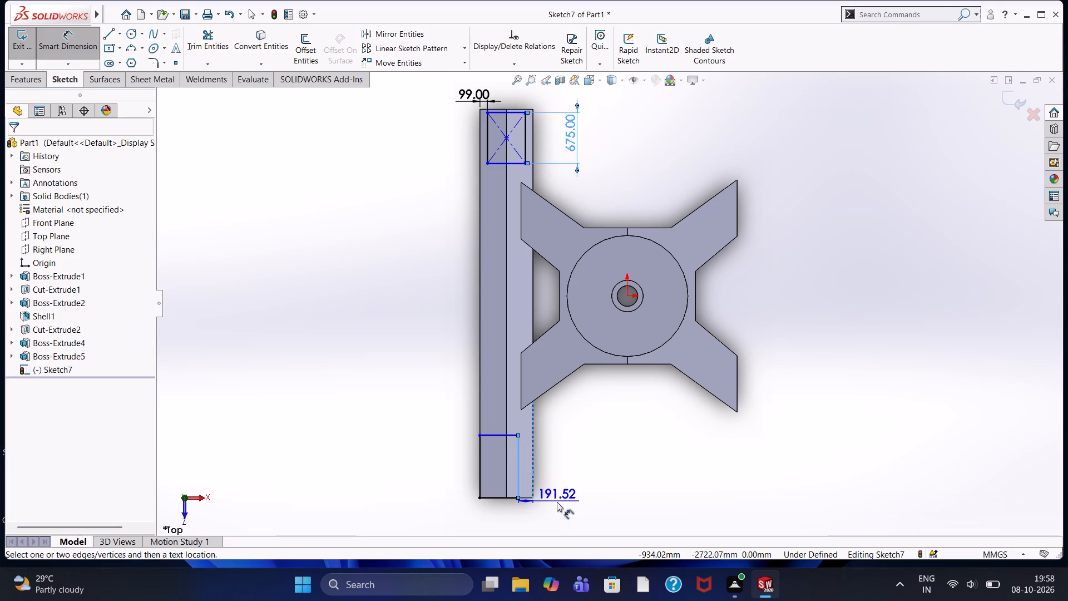
click(557, 516)
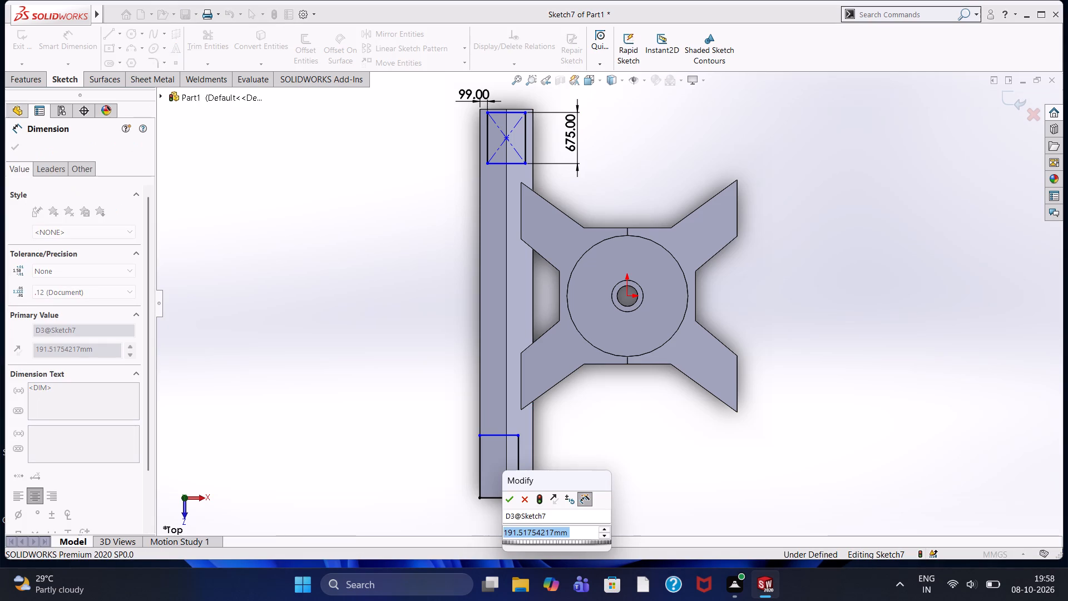
text(15)
key(2)
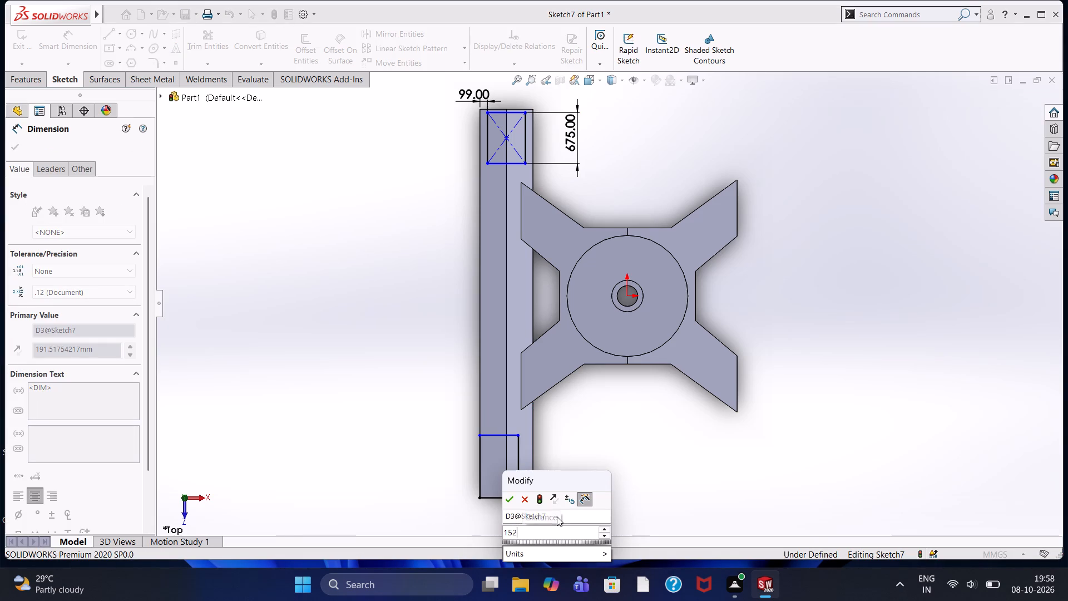
key(BackSpace)
key(BackSpace)
text(20)
key(Return)
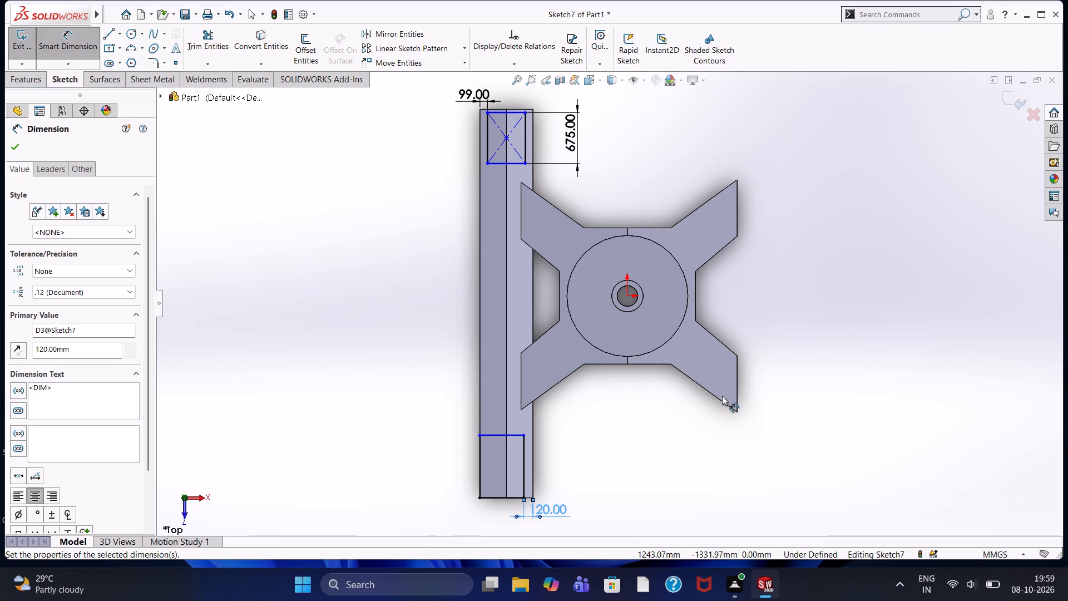
click(523, 469)
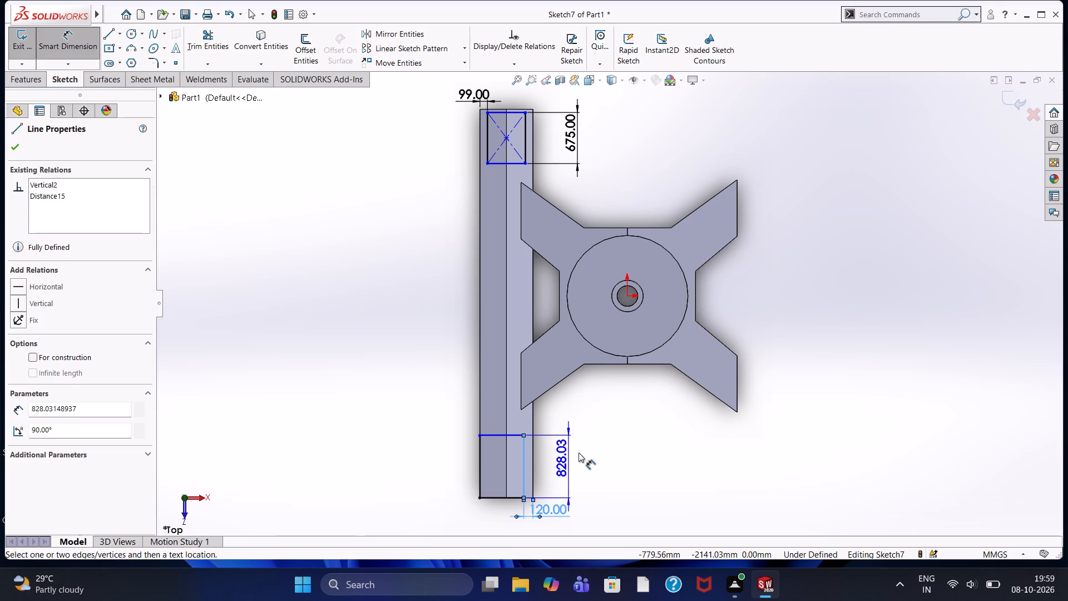
click(574, 409)
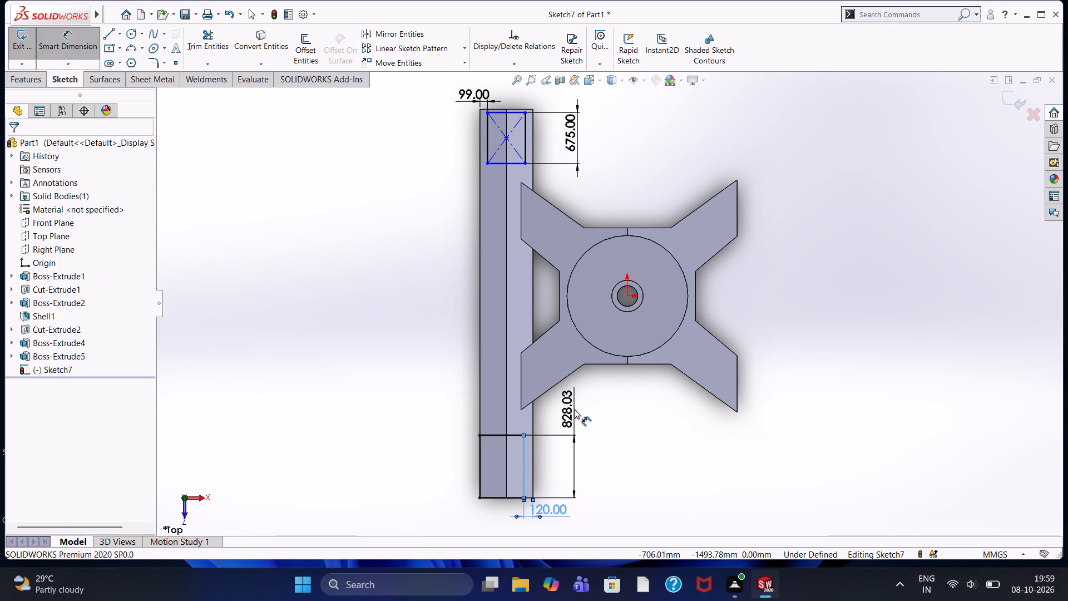
text(857.5)
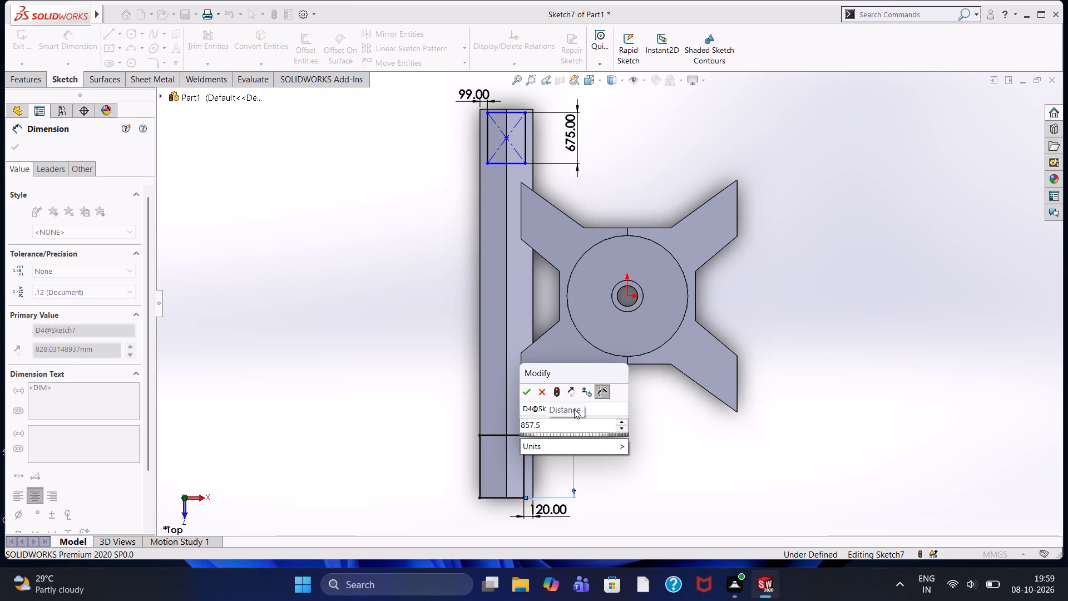
key(Return)
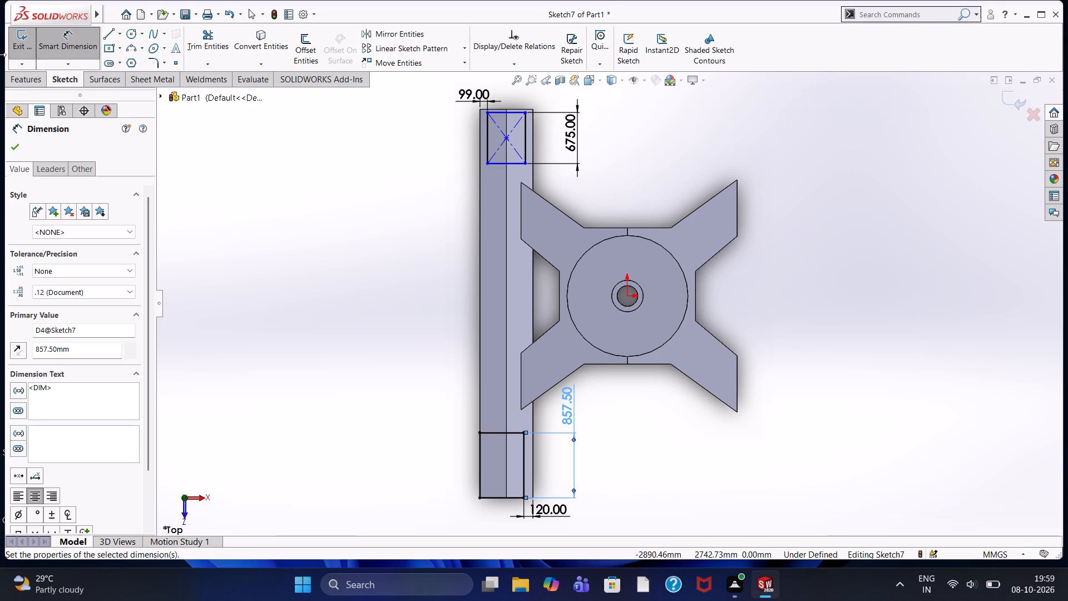
click(13, 152)
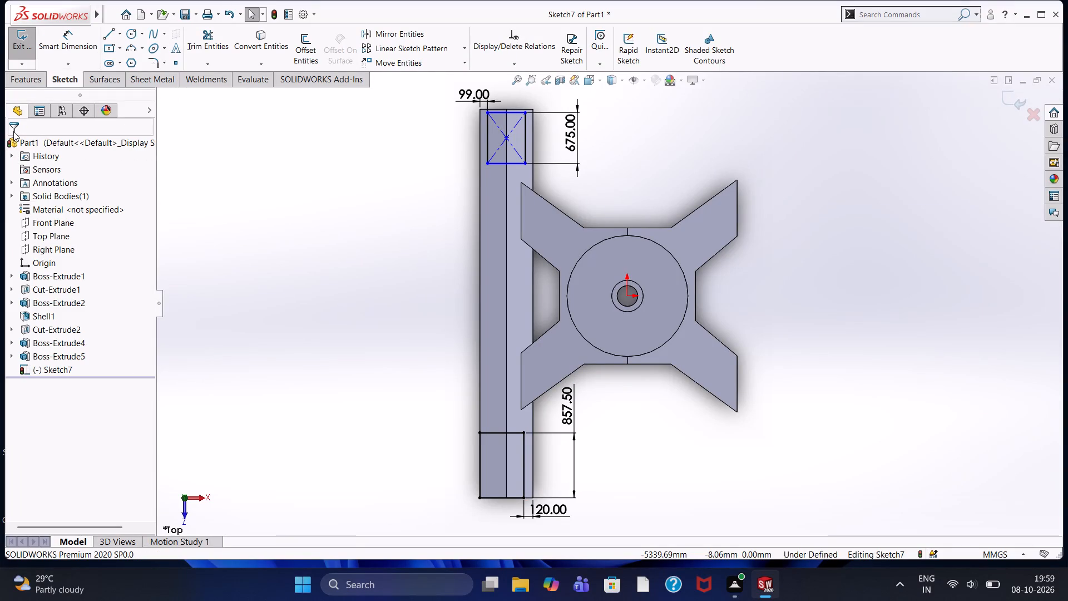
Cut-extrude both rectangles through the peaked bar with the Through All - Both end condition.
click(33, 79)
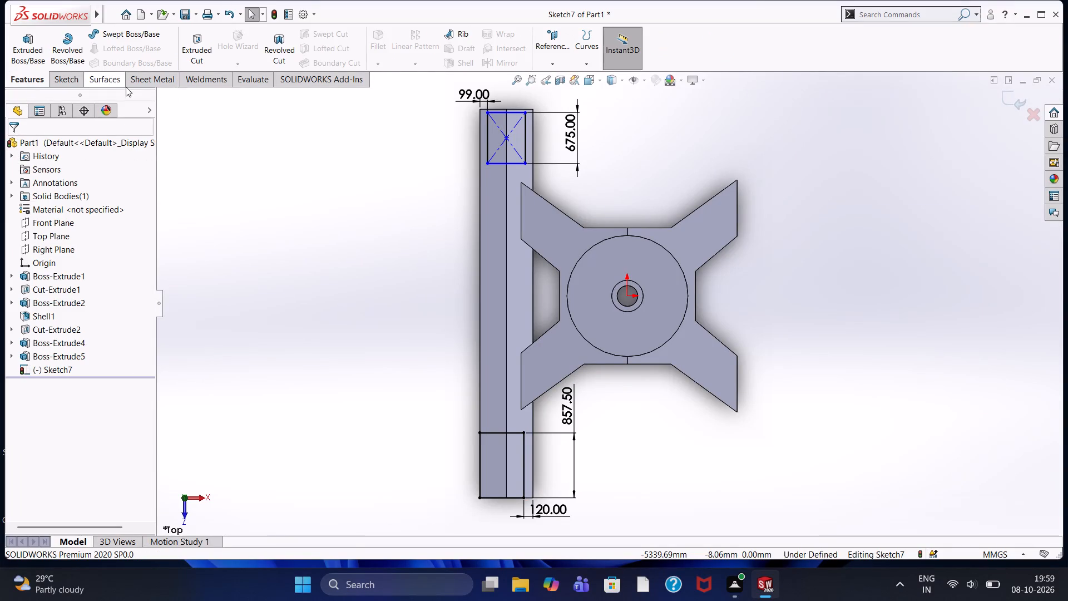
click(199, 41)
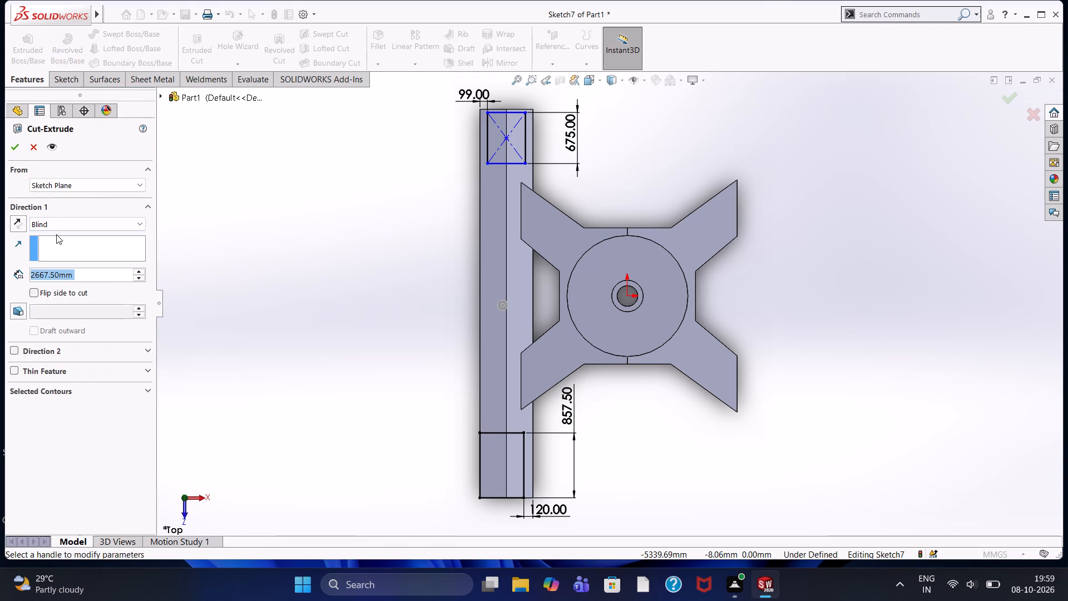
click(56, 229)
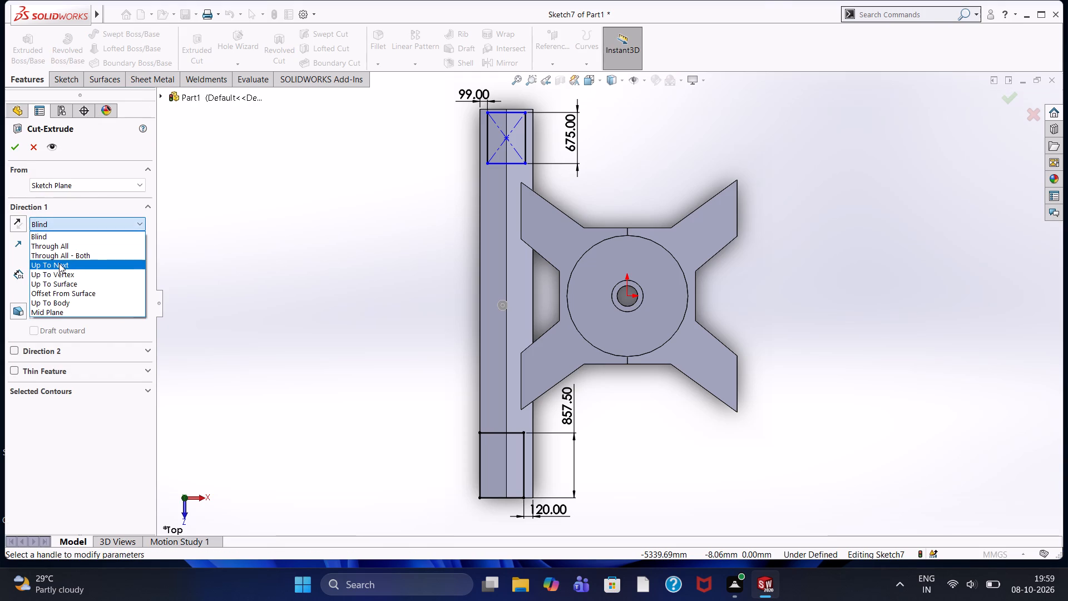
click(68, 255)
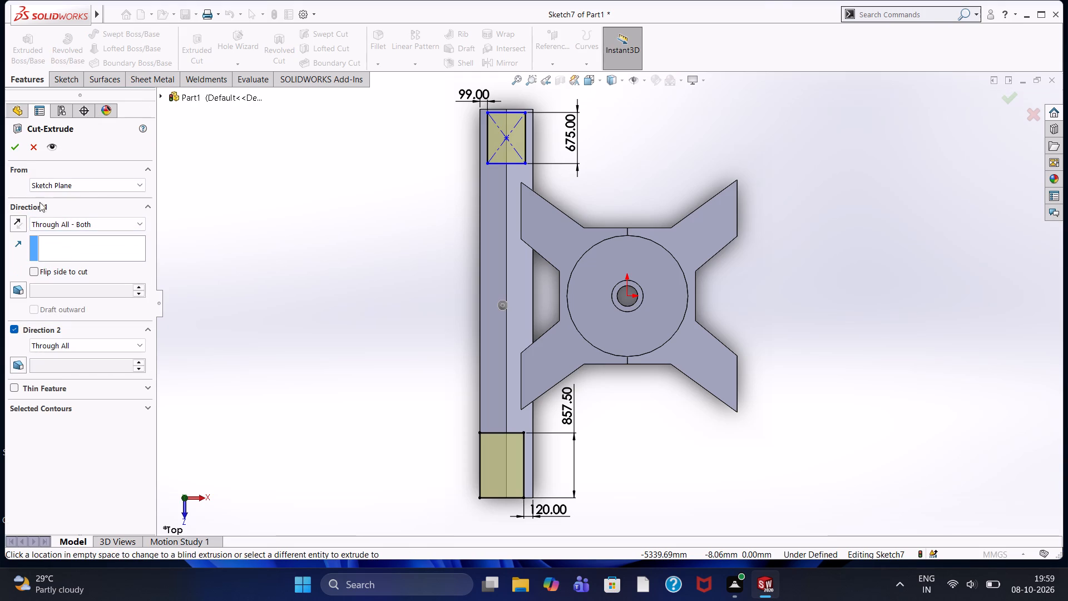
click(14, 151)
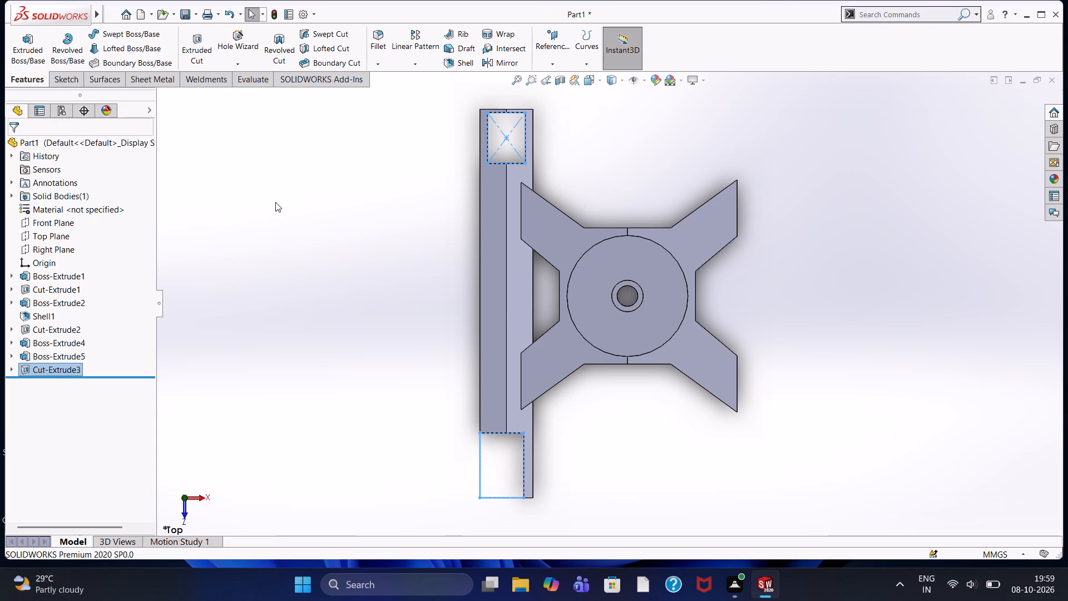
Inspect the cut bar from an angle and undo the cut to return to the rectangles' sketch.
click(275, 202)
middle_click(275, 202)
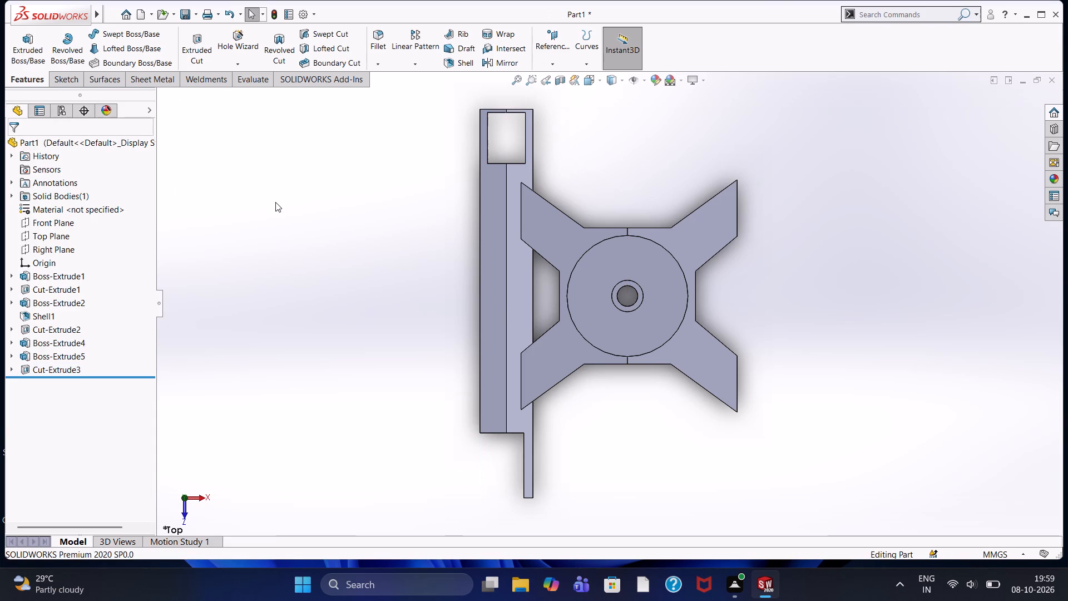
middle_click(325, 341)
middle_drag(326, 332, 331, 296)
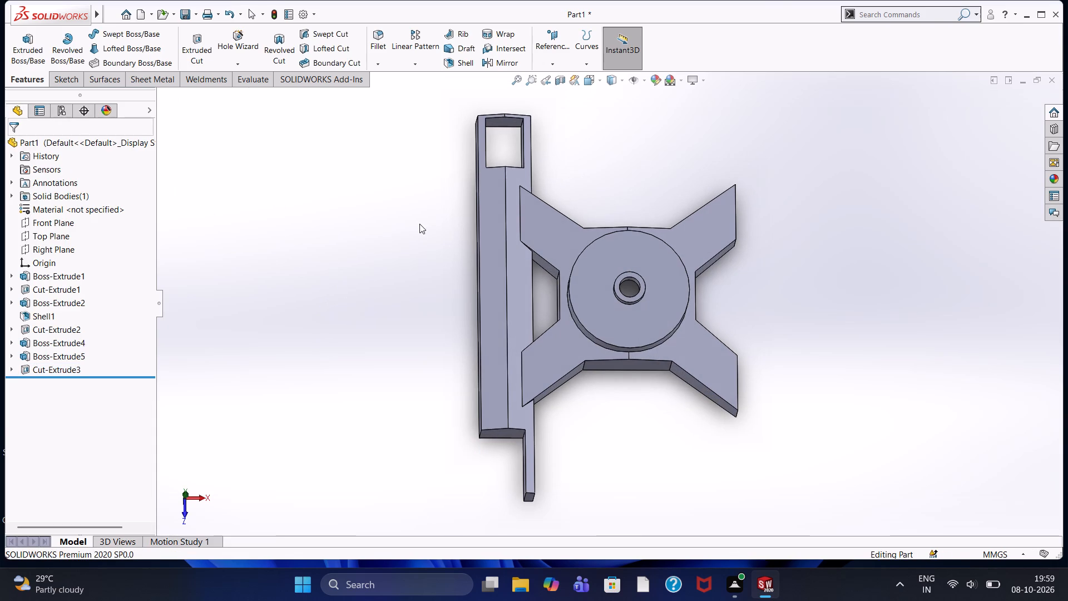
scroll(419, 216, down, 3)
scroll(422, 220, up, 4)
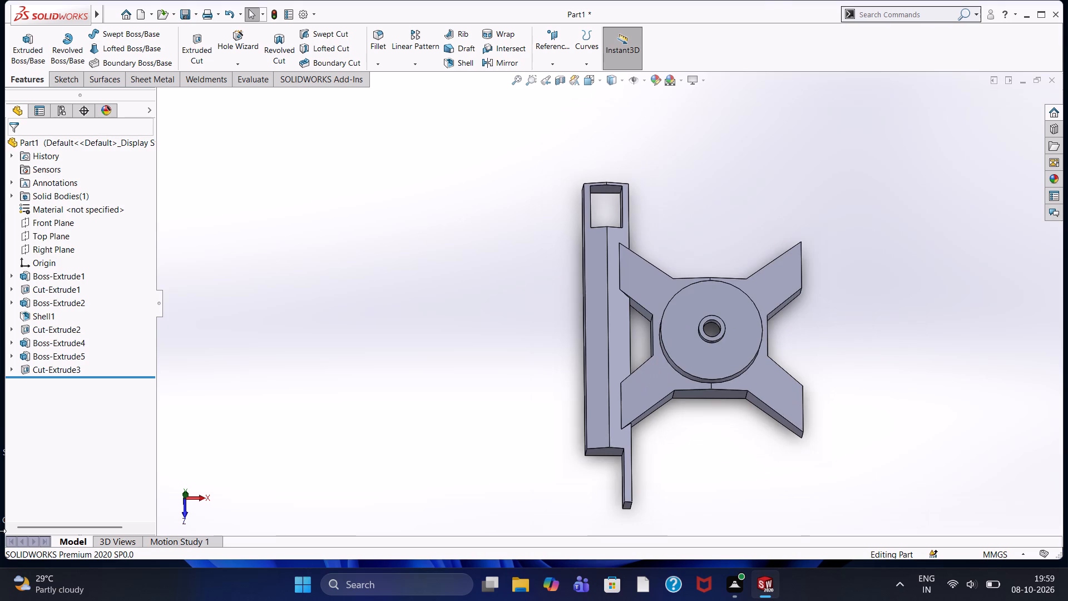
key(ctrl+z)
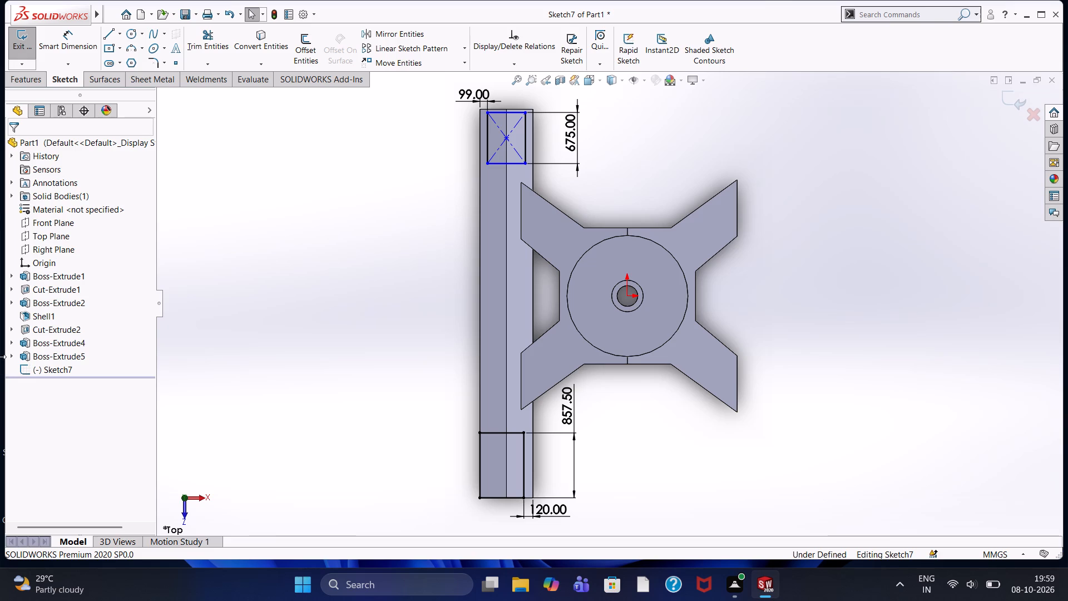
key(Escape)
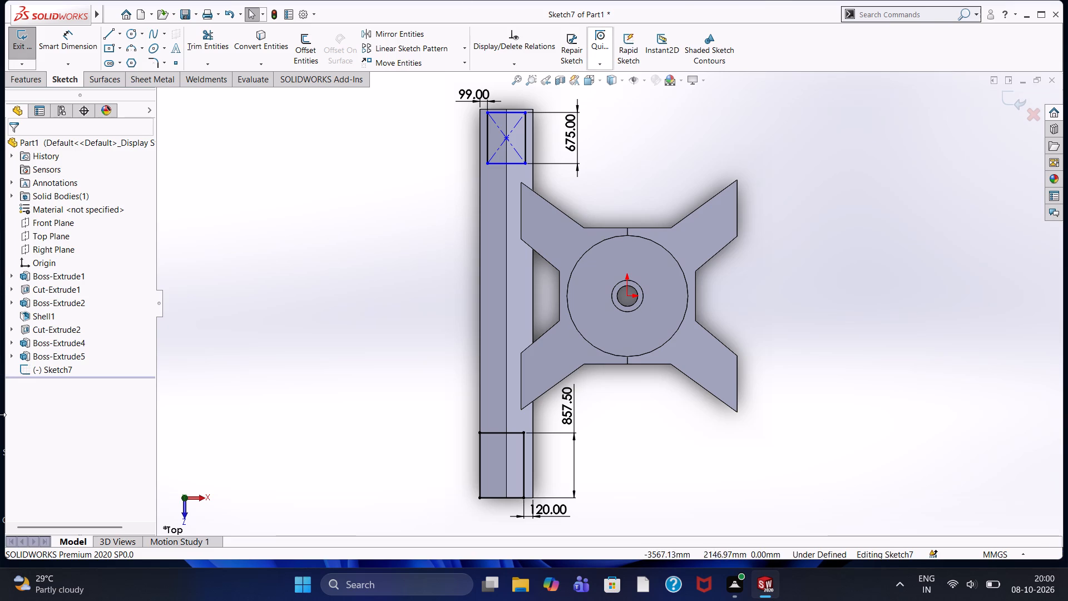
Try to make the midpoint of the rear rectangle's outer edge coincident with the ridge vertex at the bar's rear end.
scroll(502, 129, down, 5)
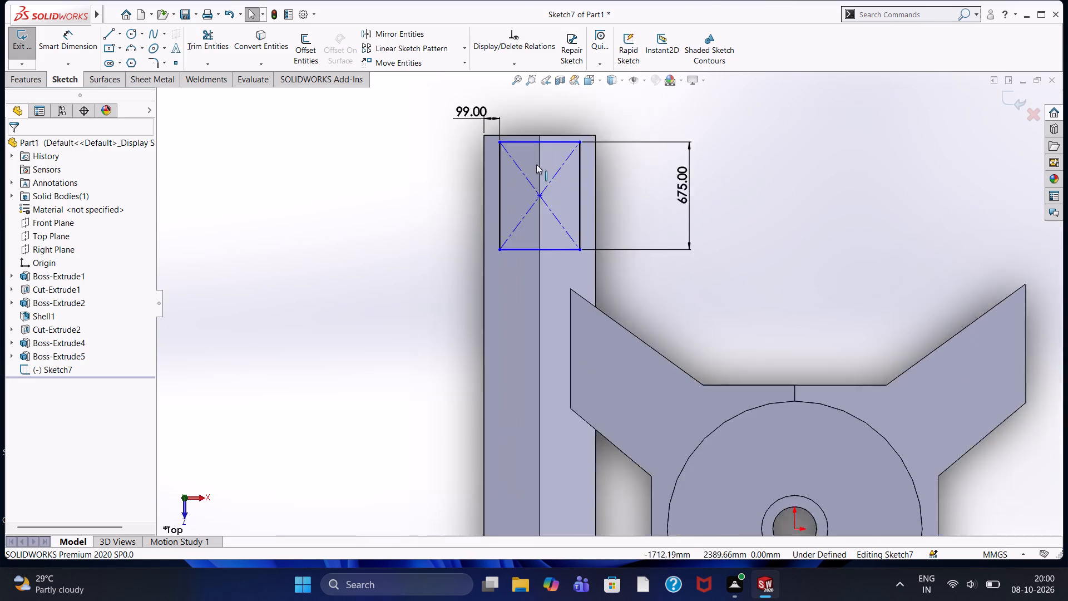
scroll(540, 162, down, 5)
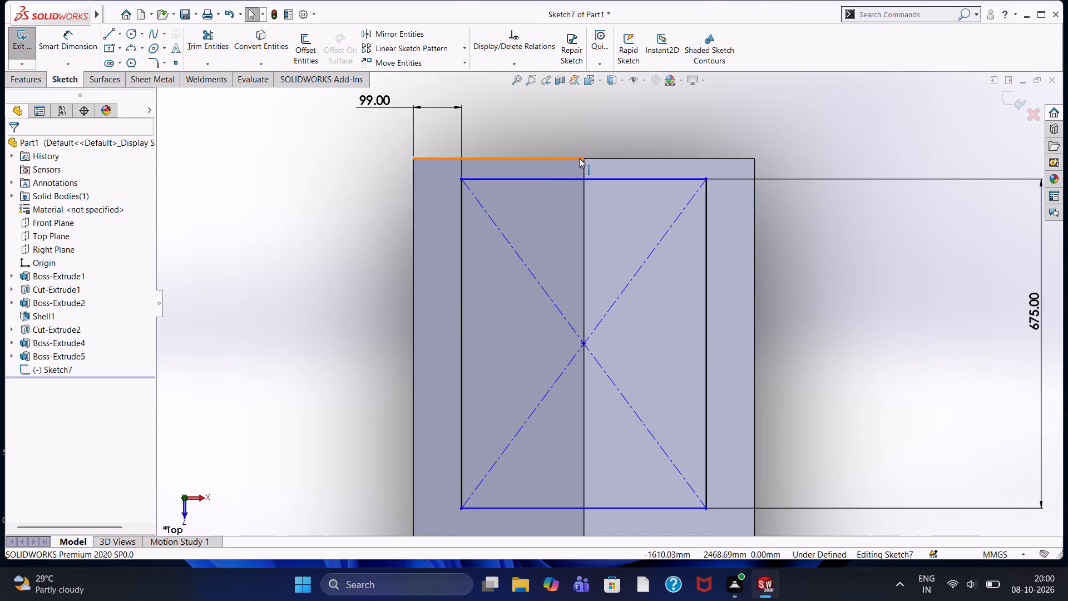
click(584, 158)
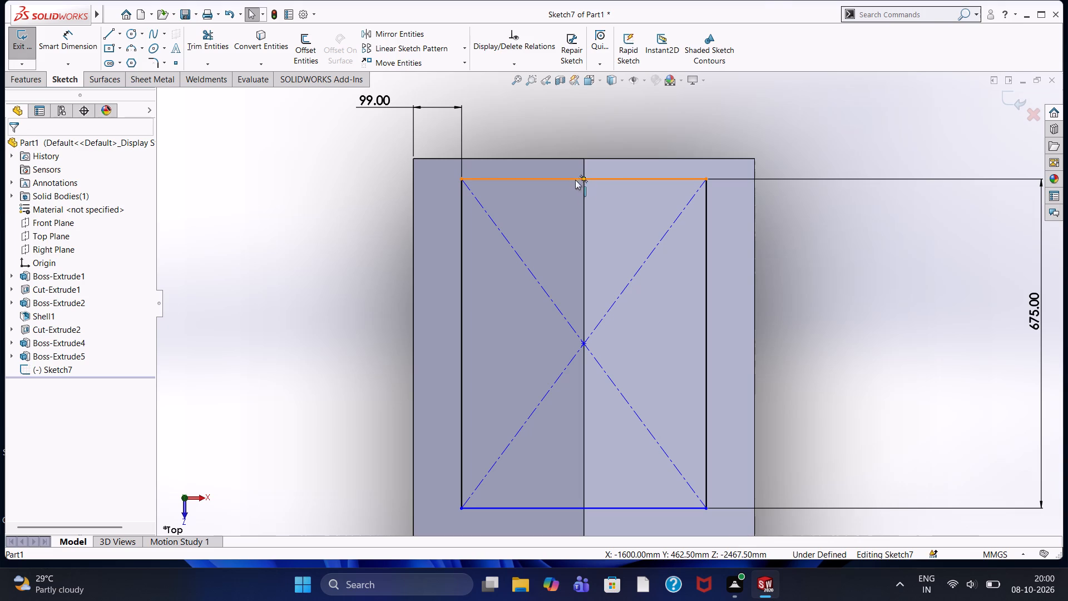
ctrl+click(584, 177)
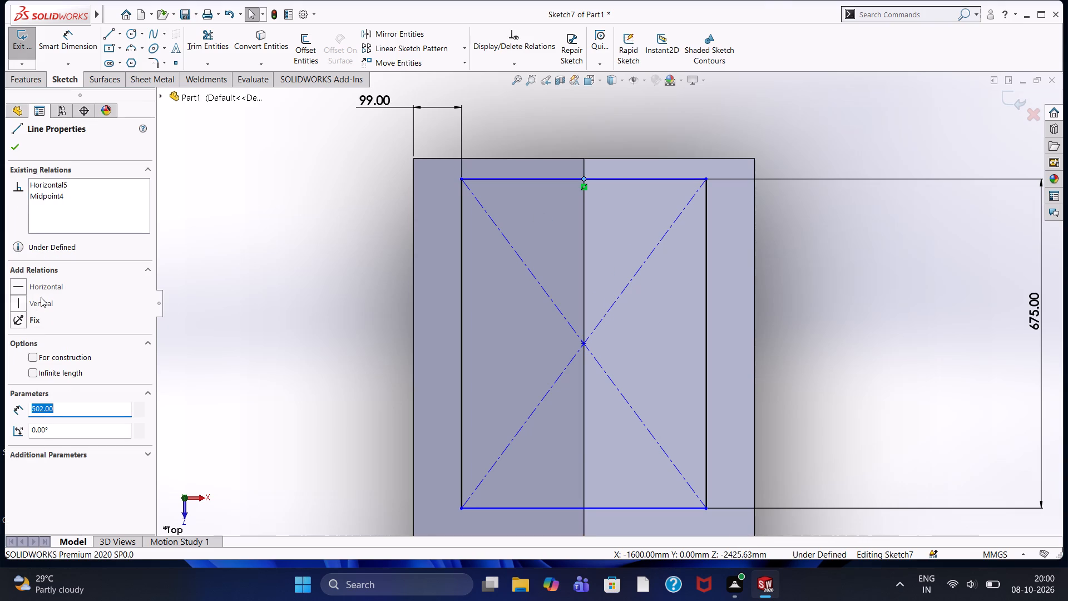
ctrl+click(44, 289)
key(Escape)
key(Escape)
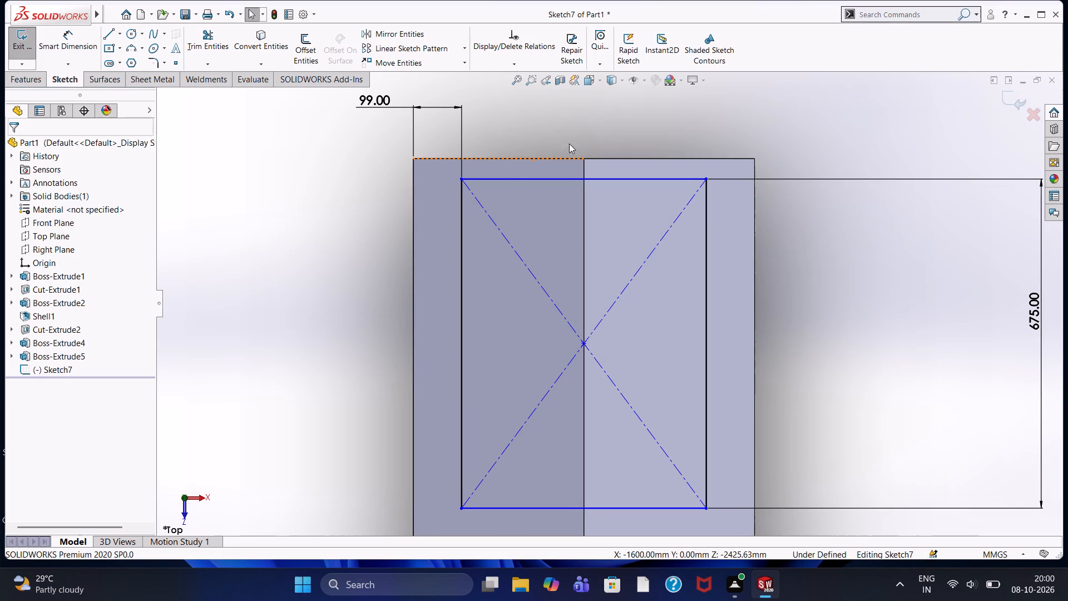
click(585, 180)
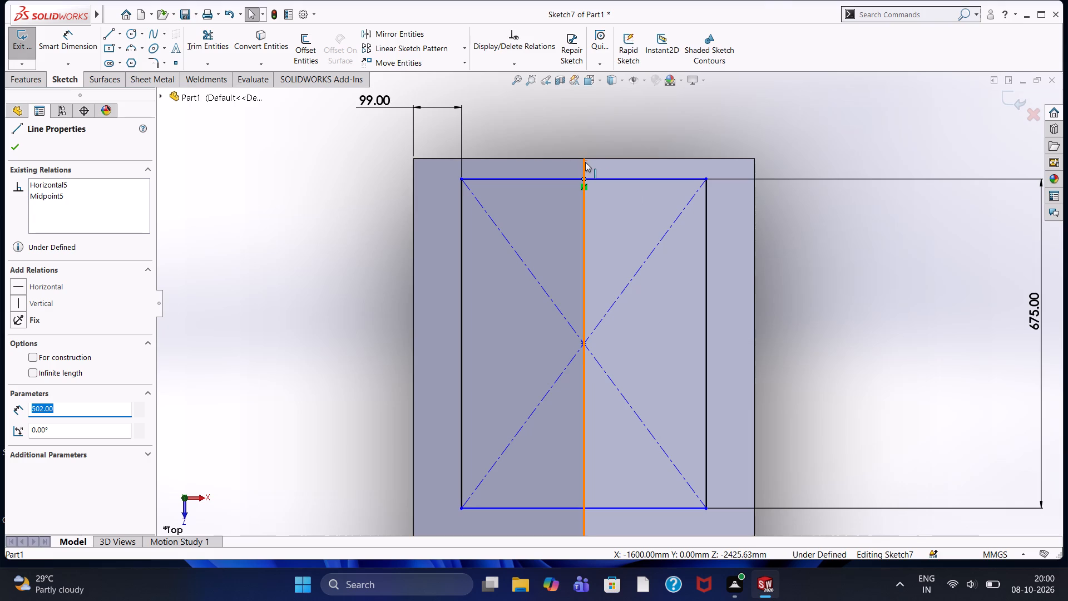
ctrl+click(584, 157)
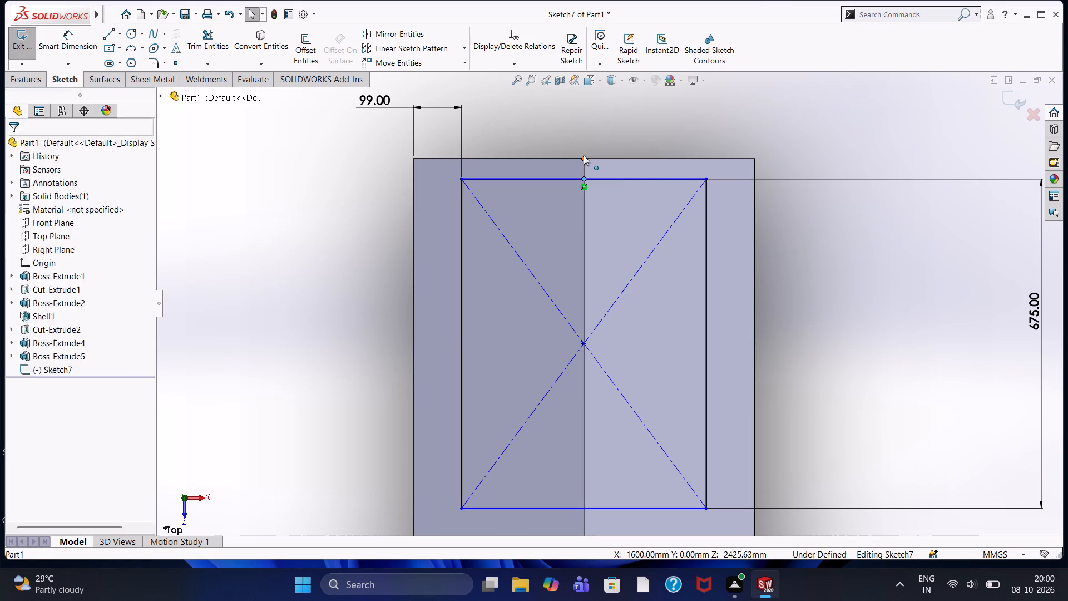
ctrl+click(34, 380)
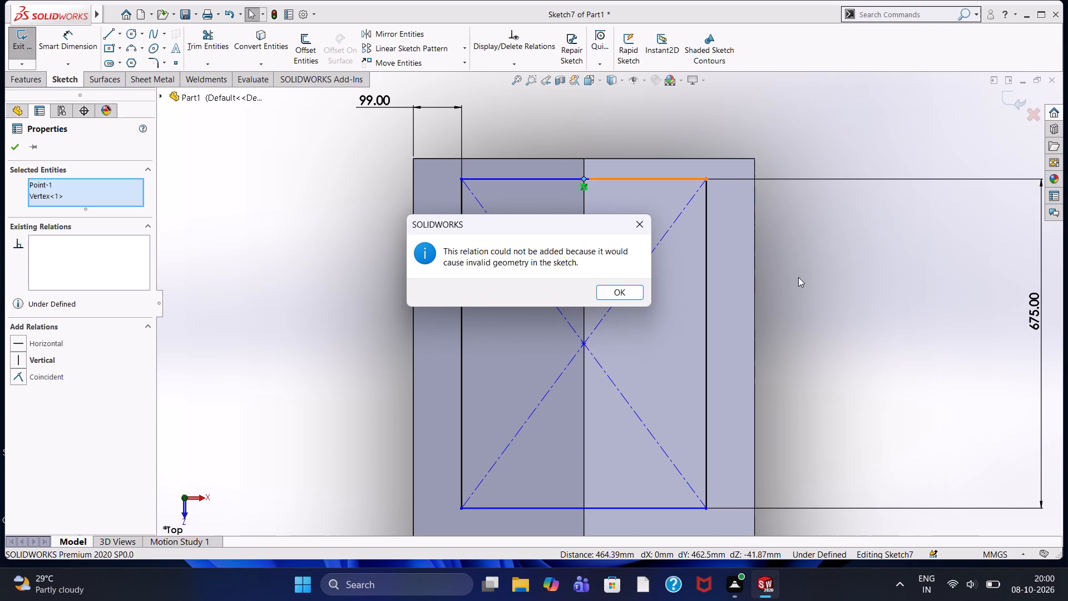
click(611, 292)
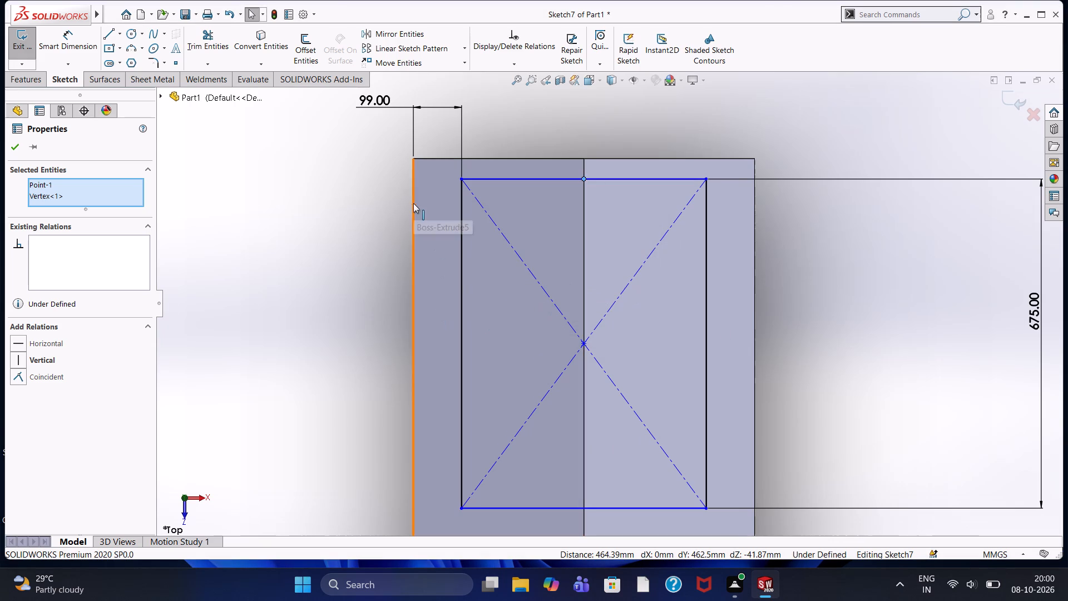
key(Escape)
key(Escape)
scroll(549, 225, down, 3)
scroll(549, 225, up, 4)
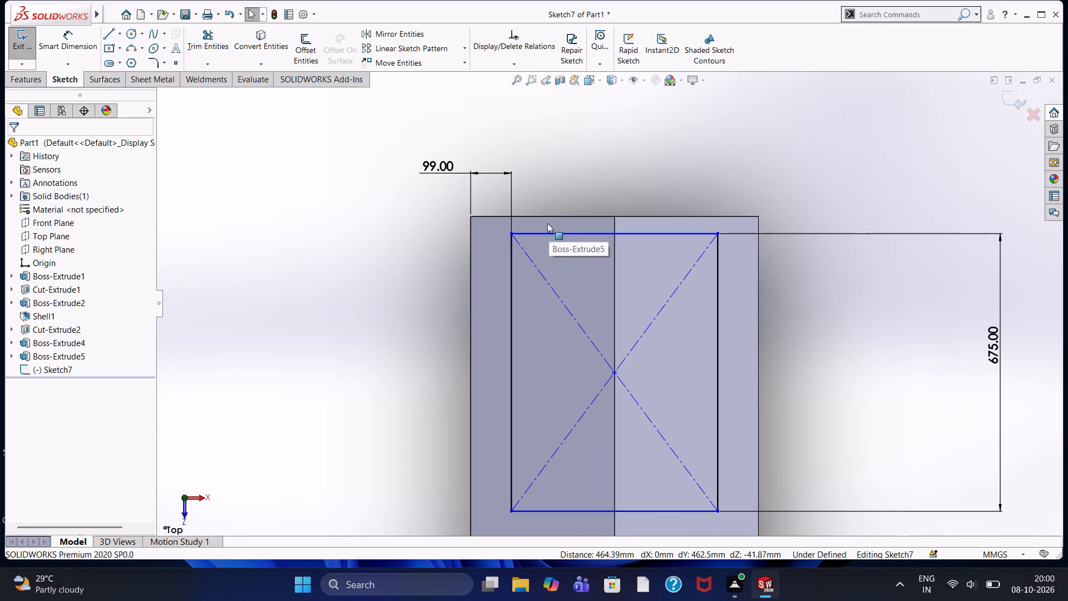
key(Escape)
Delete the rear center rectangle's four sides and both diagonal construction lines from the sketch.
click(637, 511)
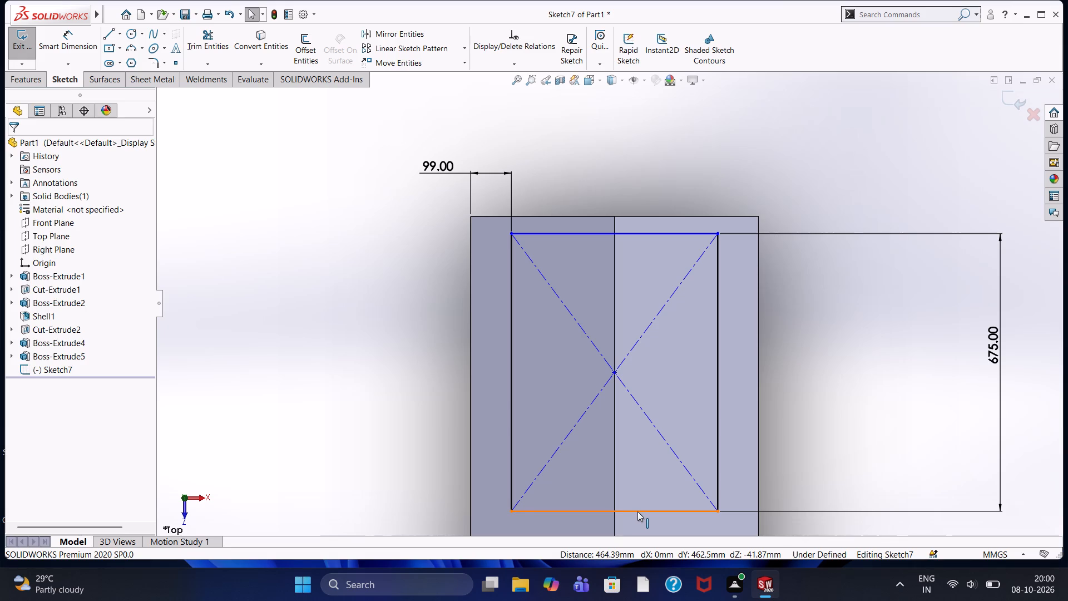
key(Delete)
click(720, 423)
key(Delete)
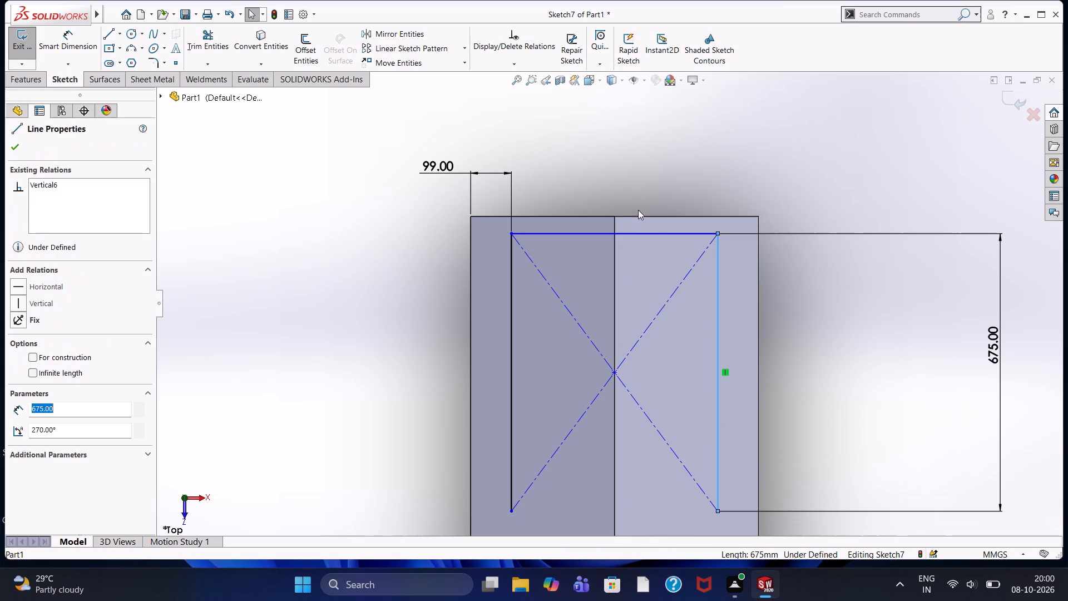
key(Delete)
click(643, 235)
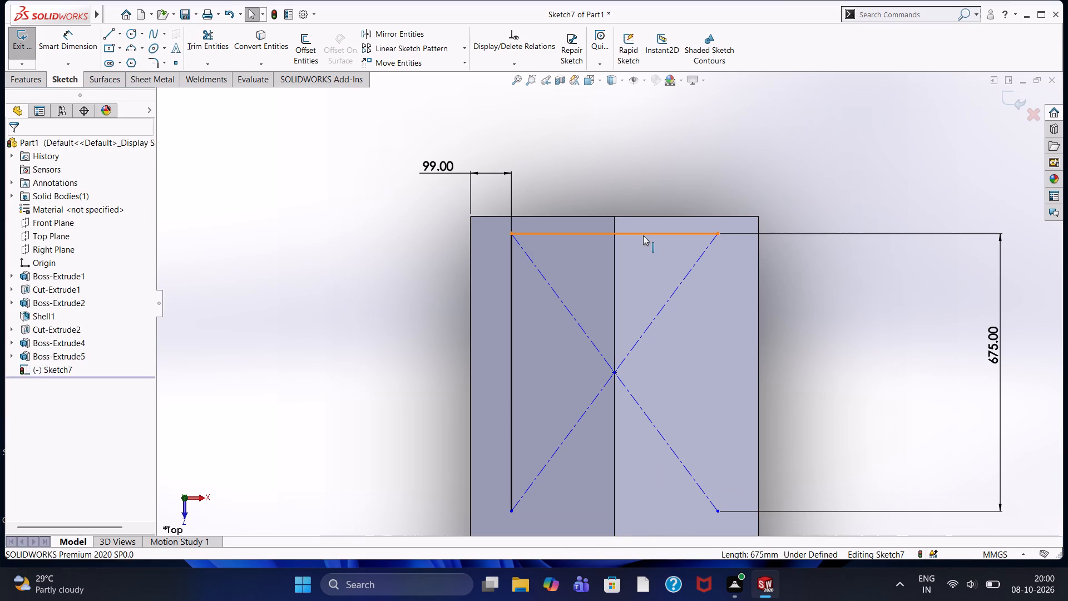
key(Delete)
click(512, 310)
key(Delete)
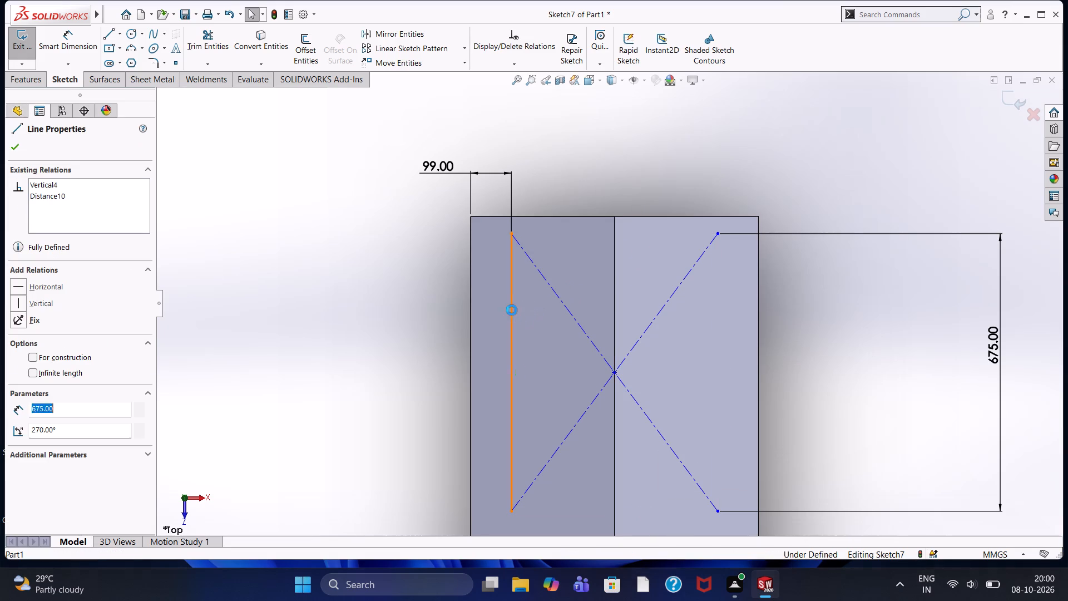
click(475, 291)
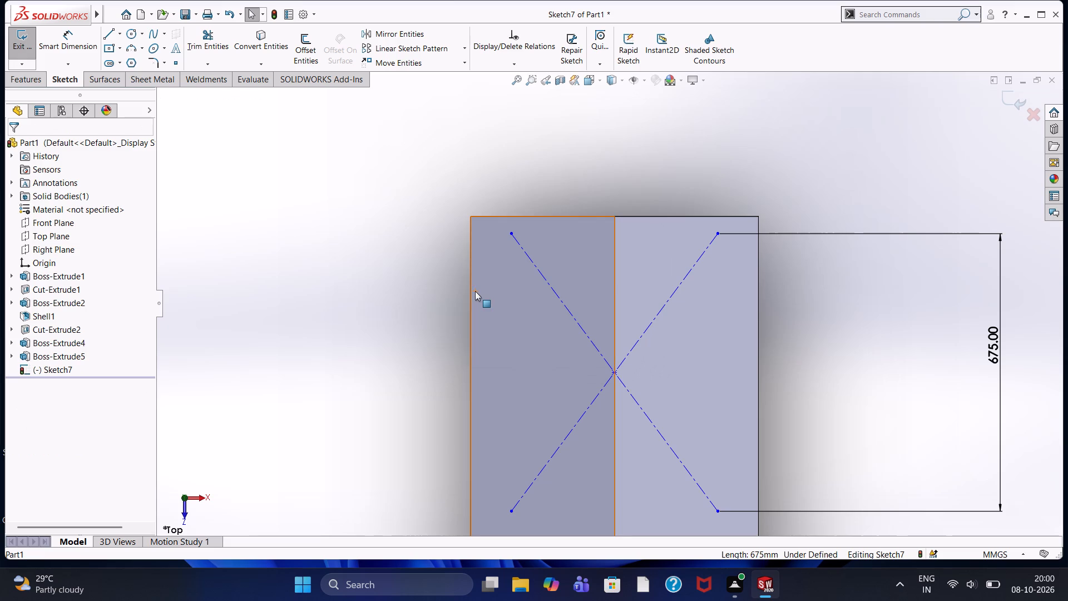
click(591, 345)
key(Delete)
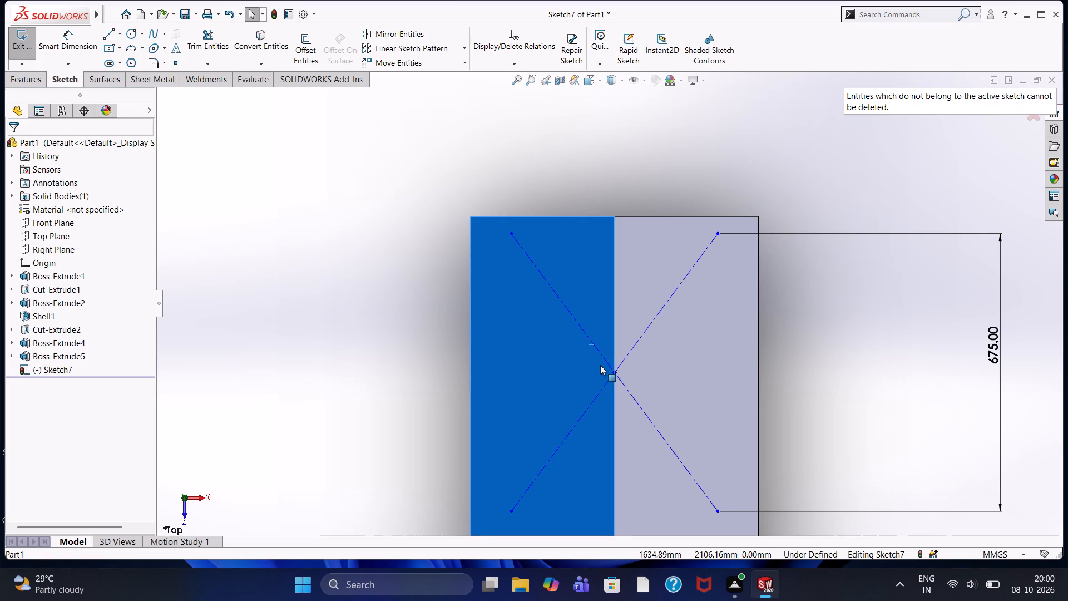
key(Escape)
key(Escape)
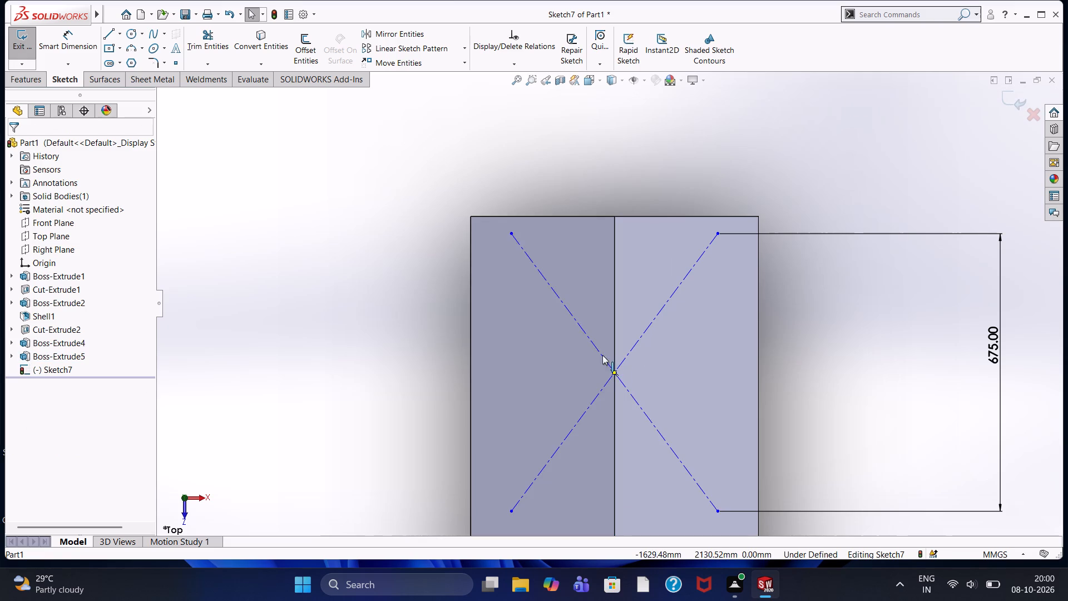
click(599, 353)
key(Delete)
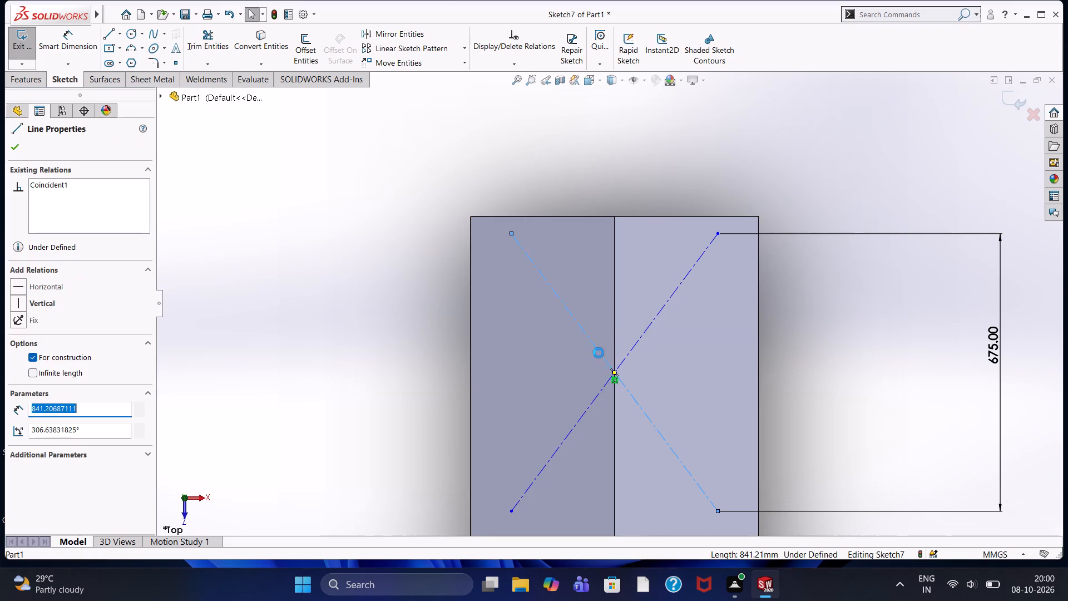
click(463, 292)
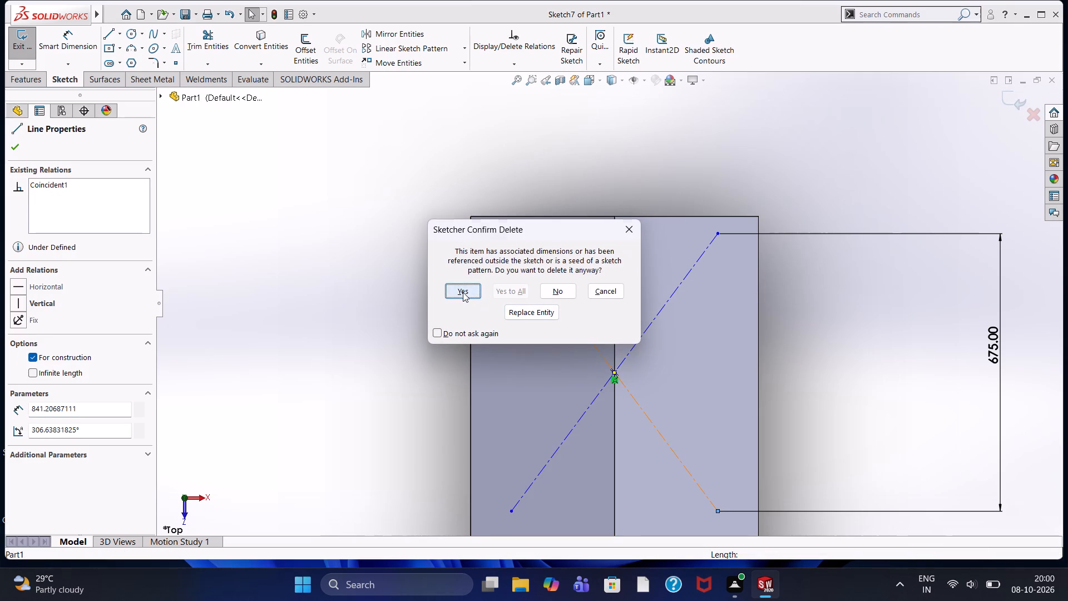
click(631, 353)
key(Delete)
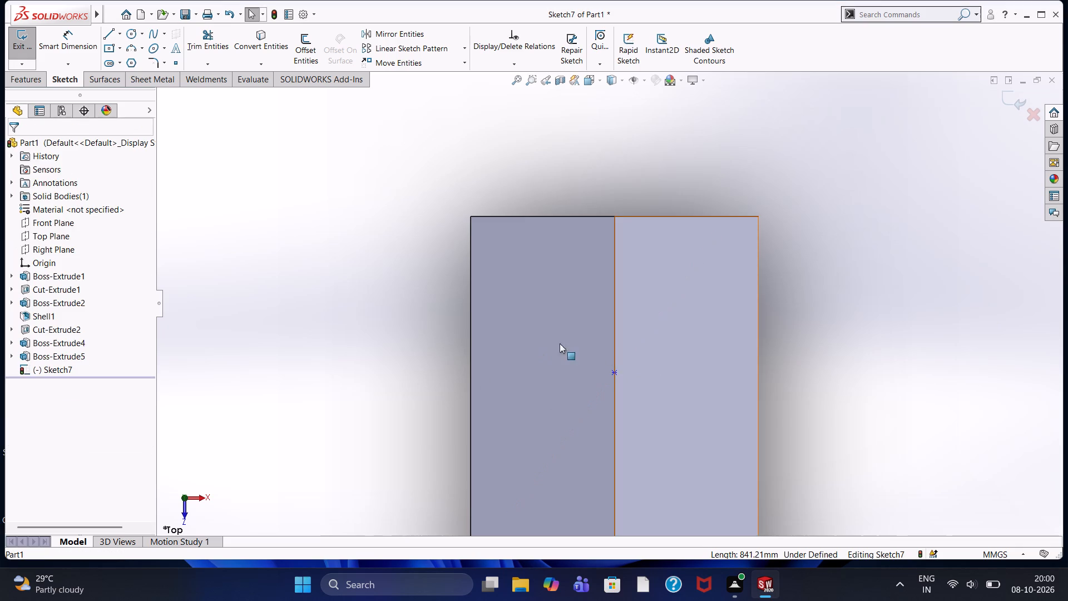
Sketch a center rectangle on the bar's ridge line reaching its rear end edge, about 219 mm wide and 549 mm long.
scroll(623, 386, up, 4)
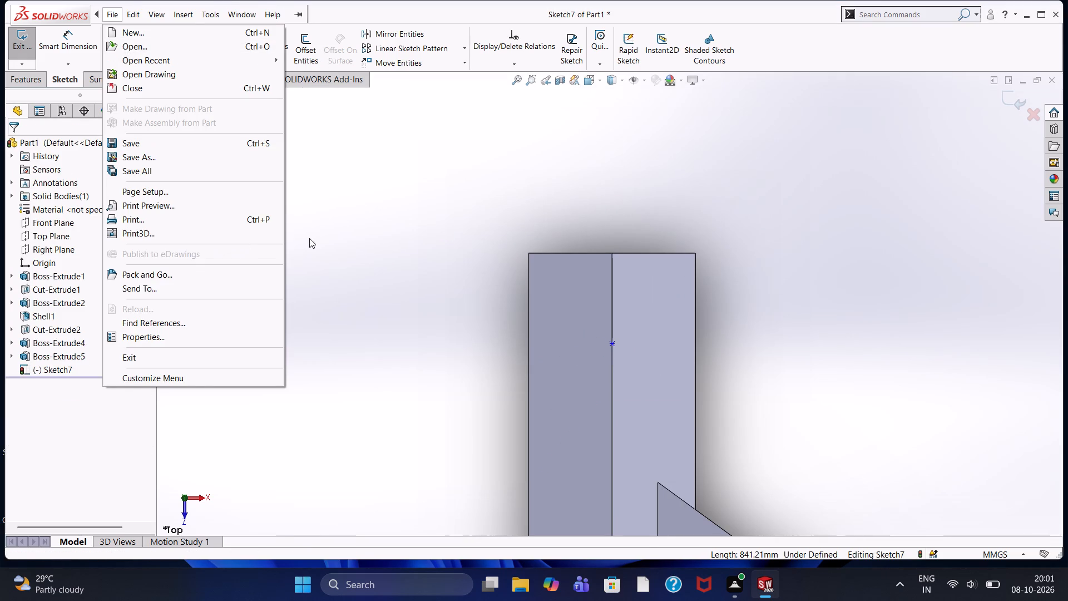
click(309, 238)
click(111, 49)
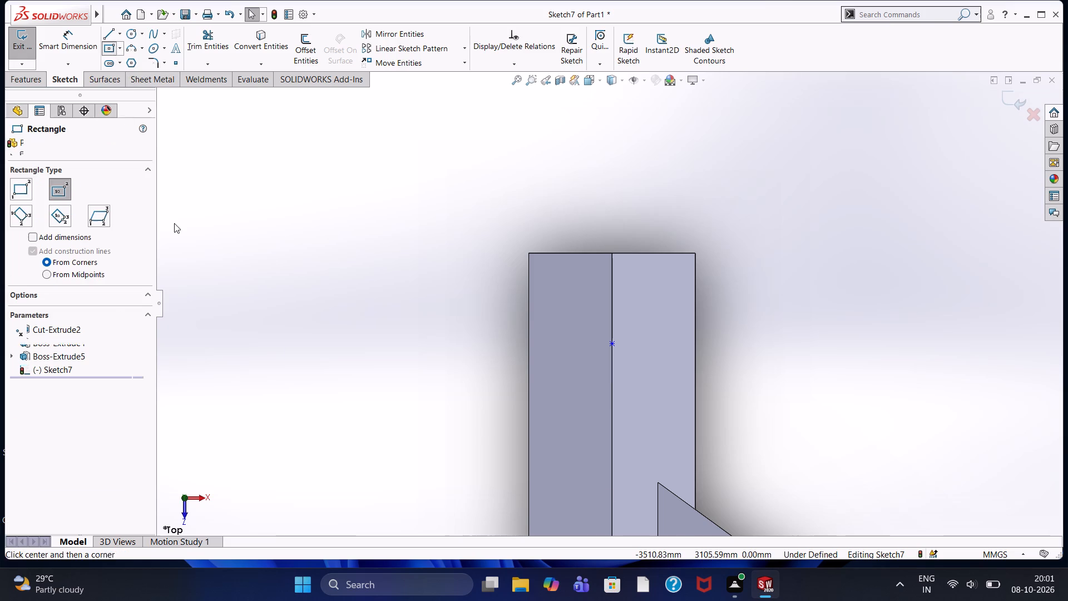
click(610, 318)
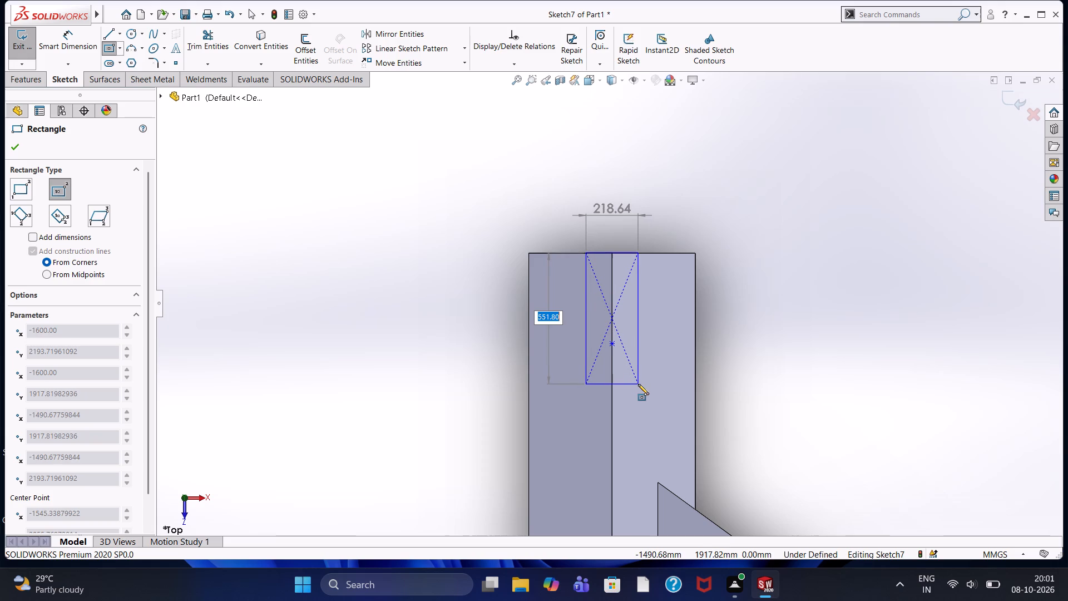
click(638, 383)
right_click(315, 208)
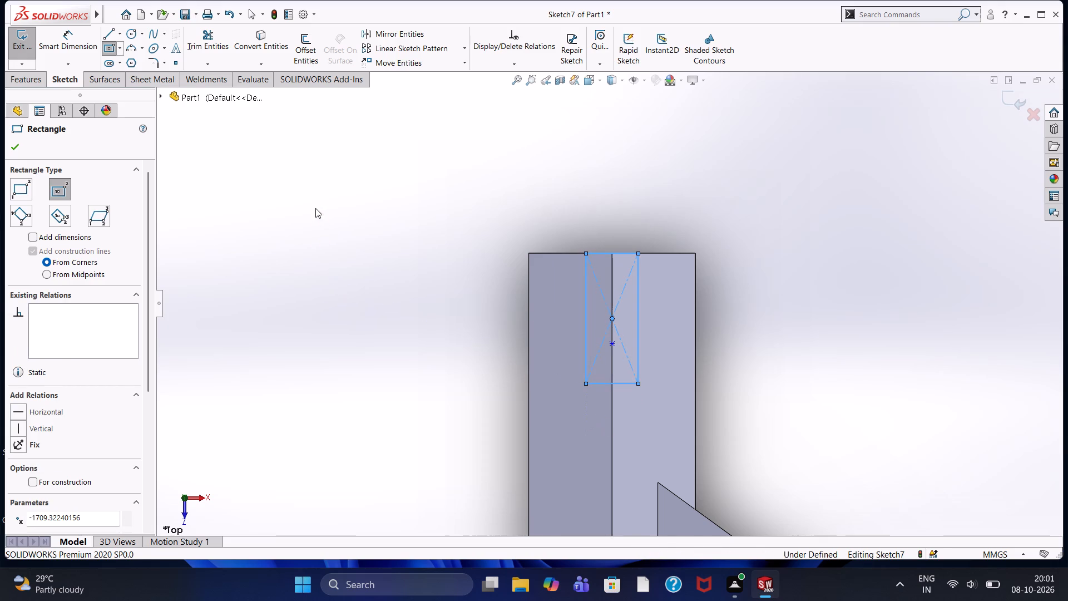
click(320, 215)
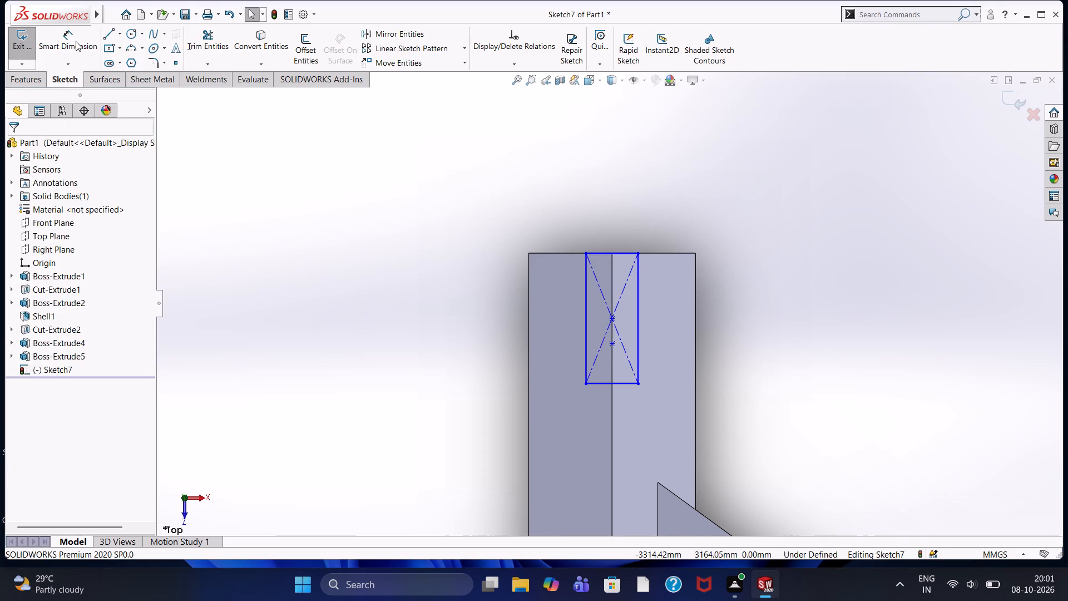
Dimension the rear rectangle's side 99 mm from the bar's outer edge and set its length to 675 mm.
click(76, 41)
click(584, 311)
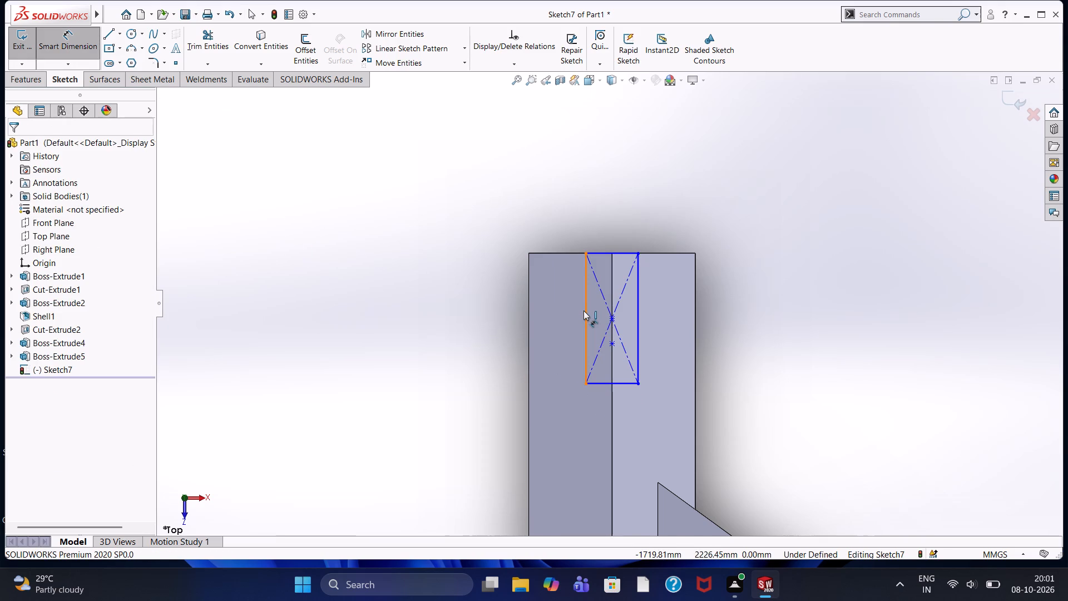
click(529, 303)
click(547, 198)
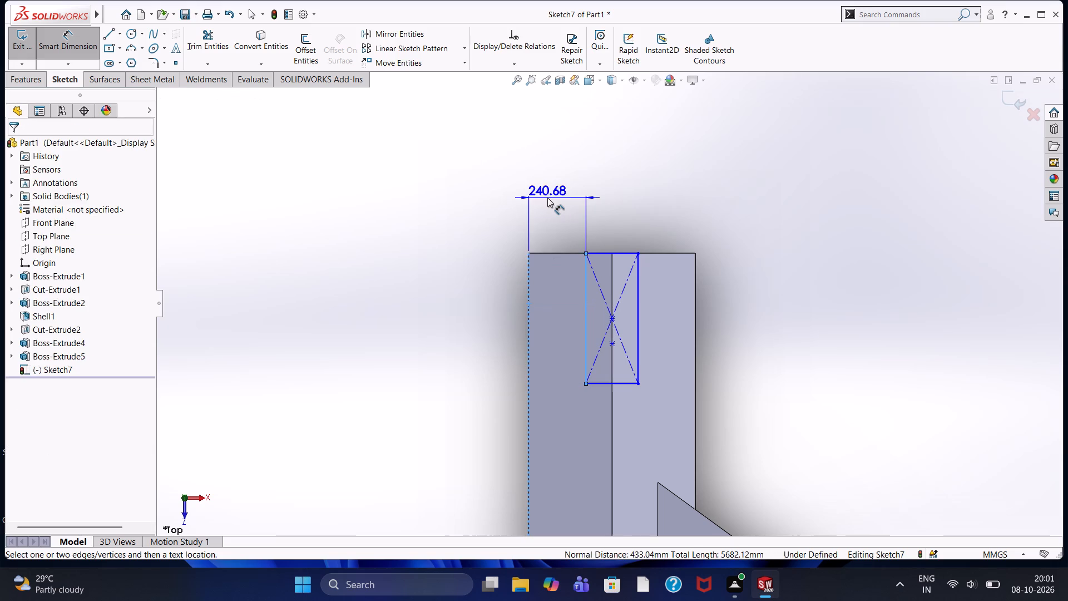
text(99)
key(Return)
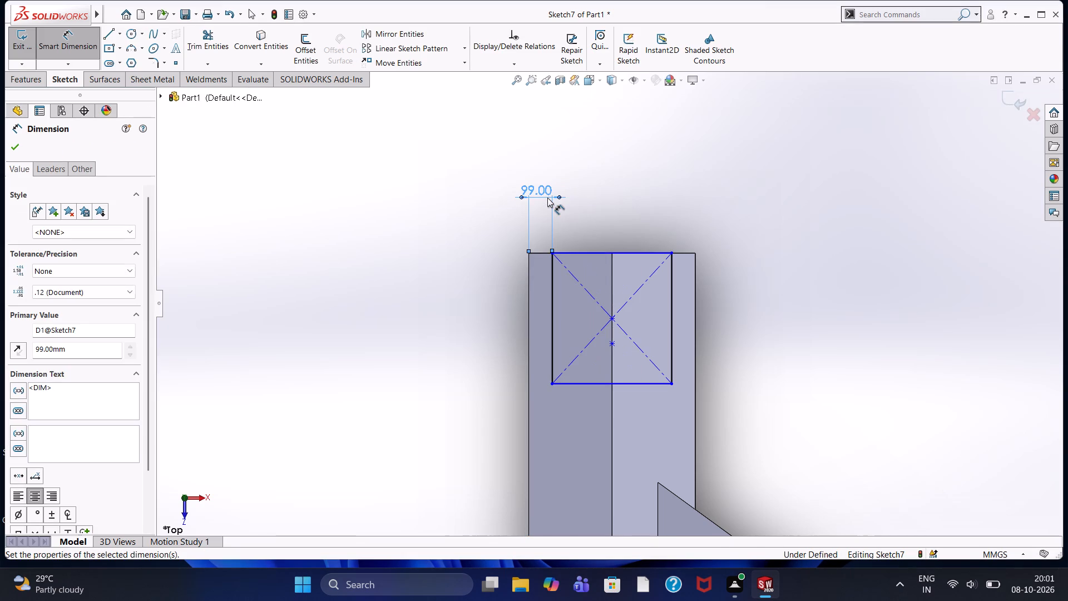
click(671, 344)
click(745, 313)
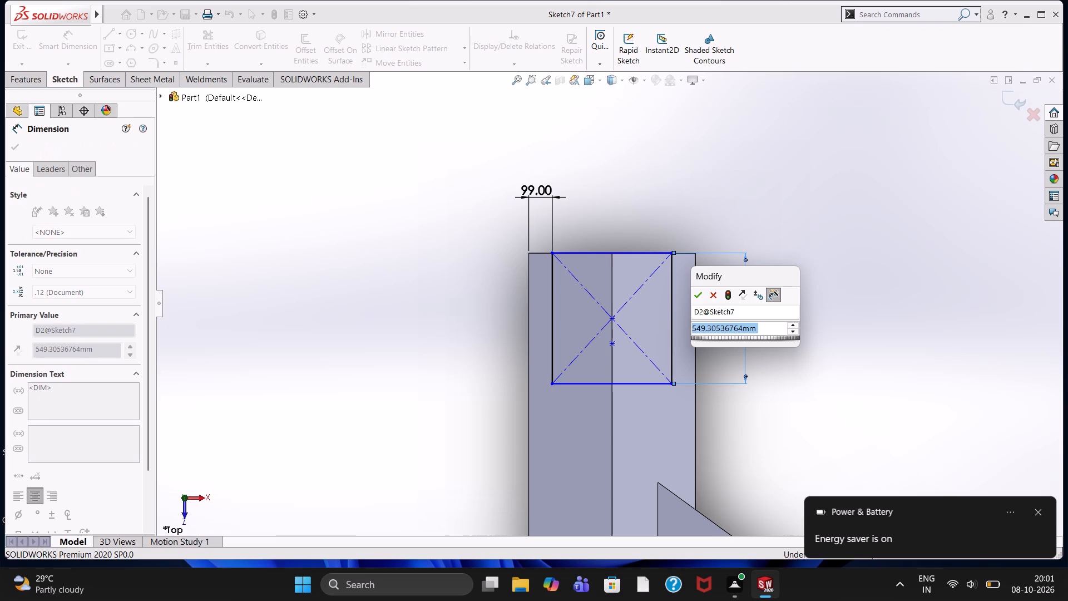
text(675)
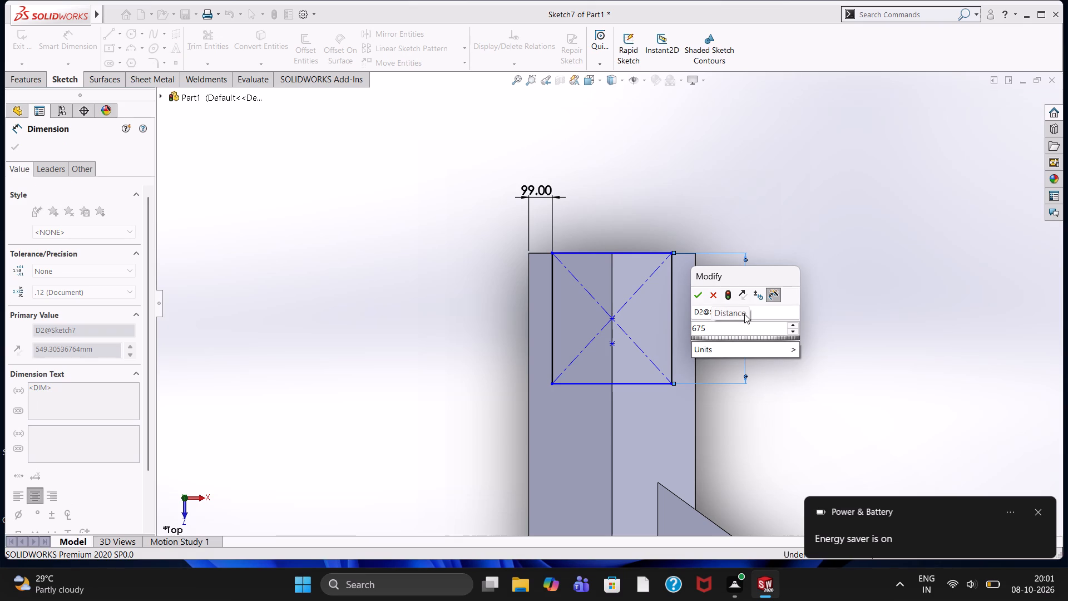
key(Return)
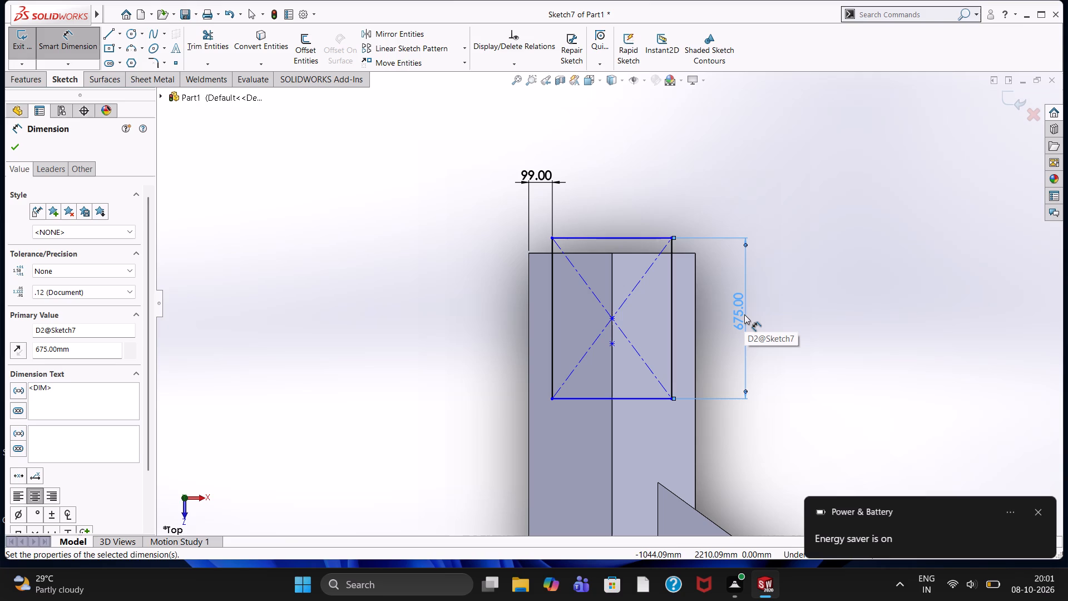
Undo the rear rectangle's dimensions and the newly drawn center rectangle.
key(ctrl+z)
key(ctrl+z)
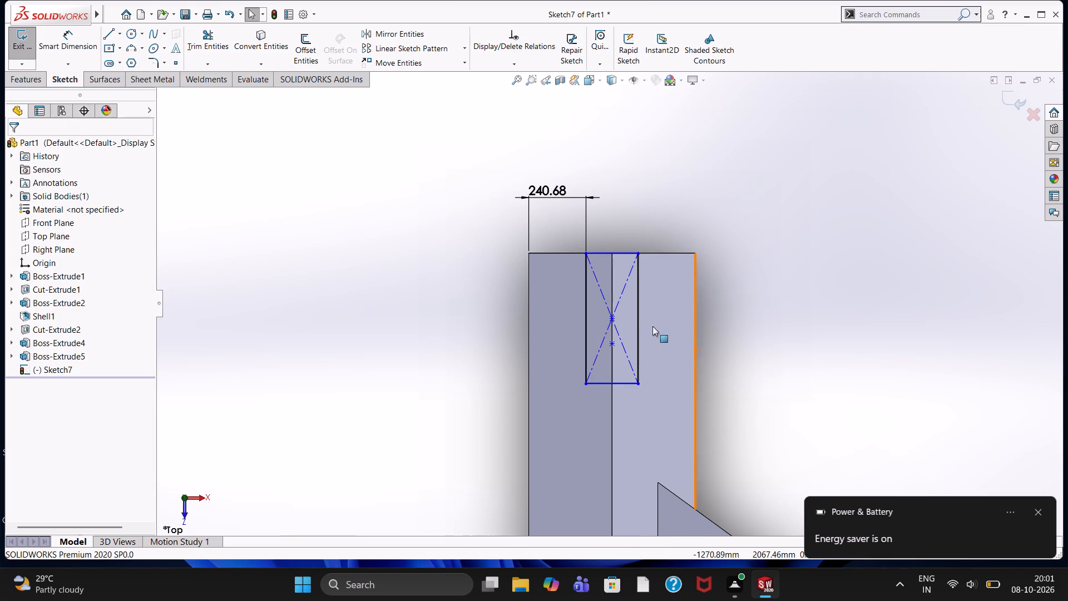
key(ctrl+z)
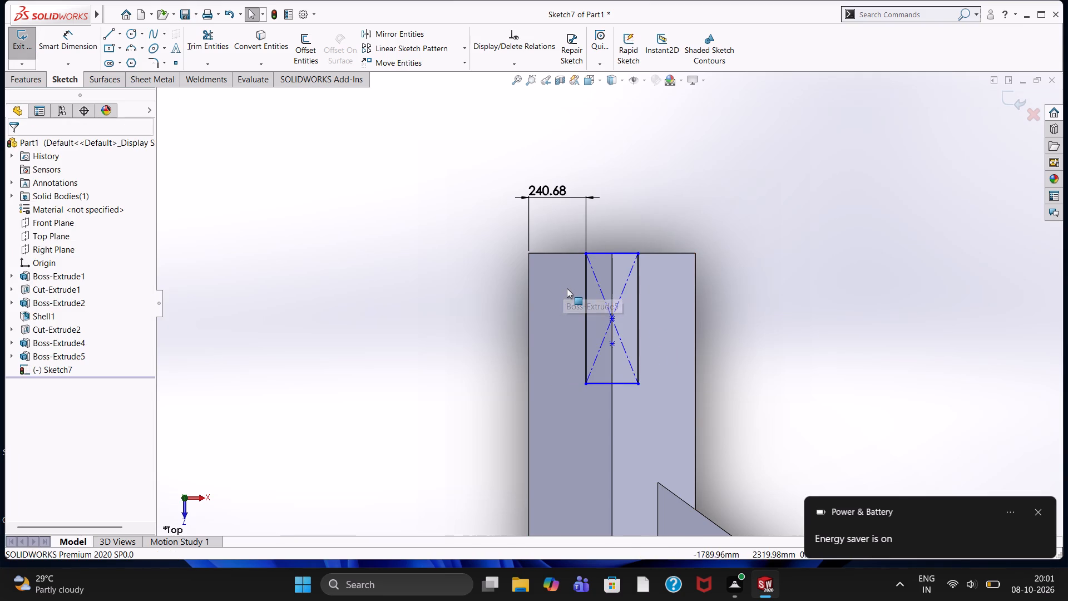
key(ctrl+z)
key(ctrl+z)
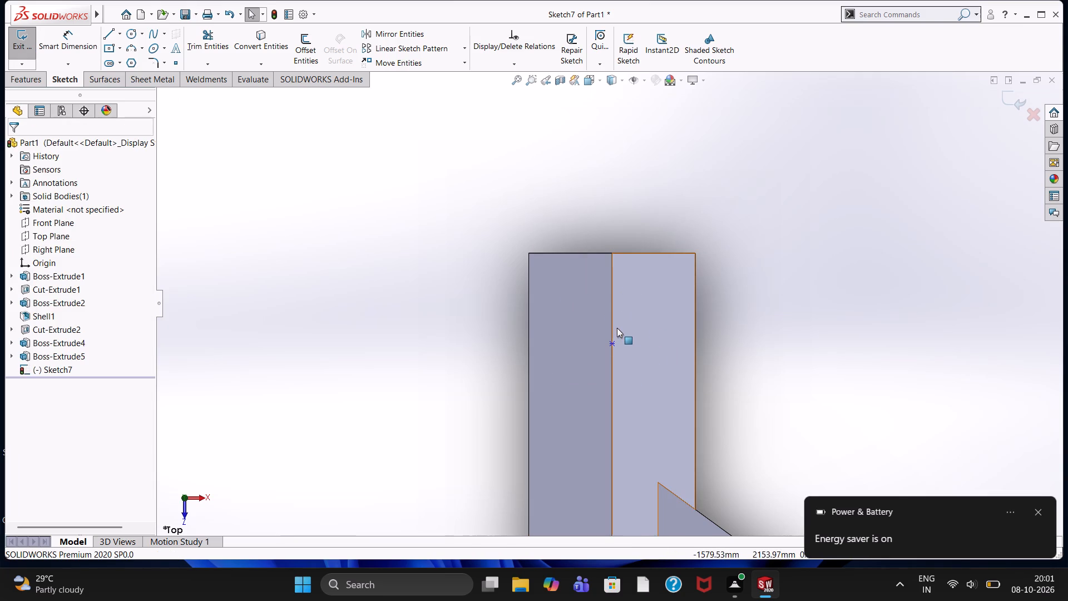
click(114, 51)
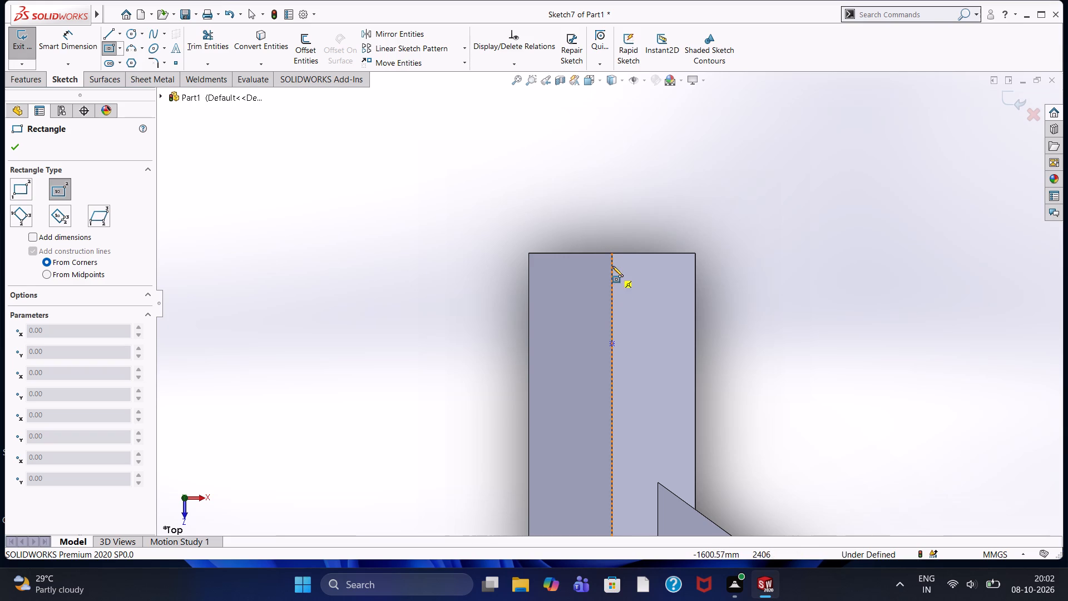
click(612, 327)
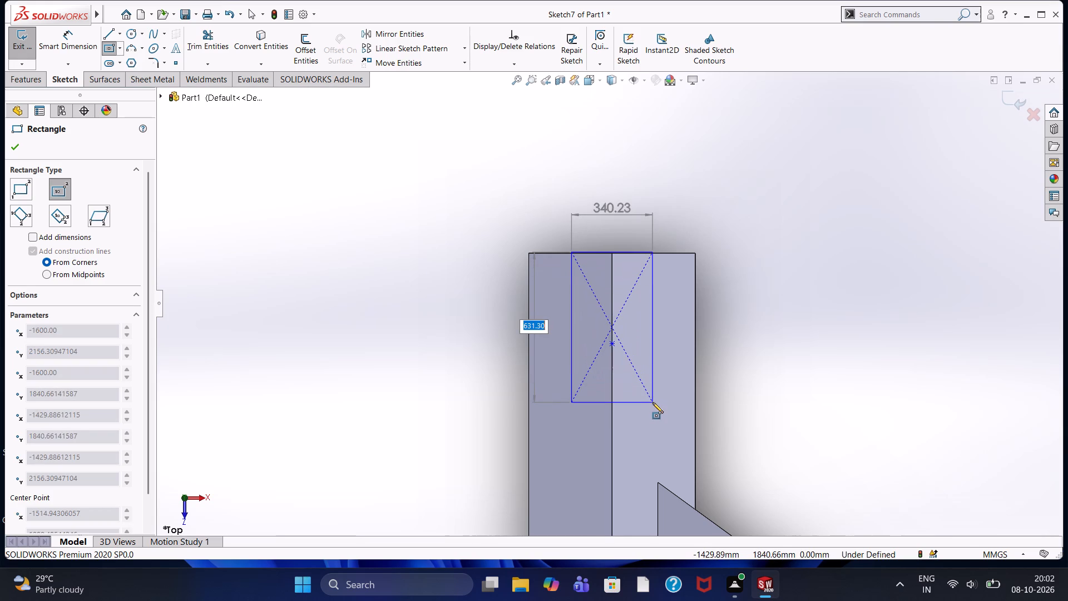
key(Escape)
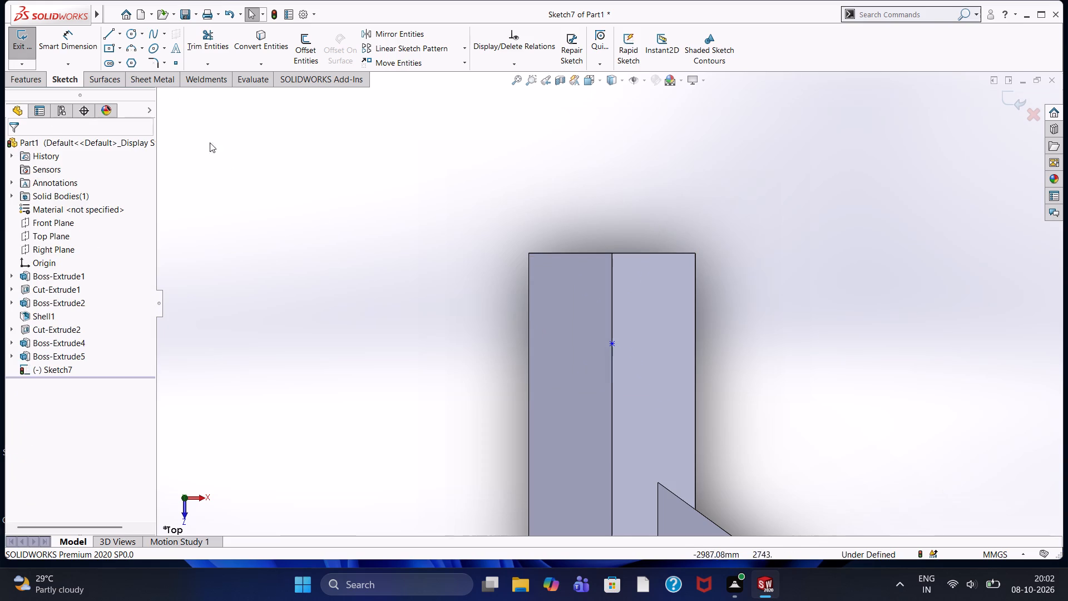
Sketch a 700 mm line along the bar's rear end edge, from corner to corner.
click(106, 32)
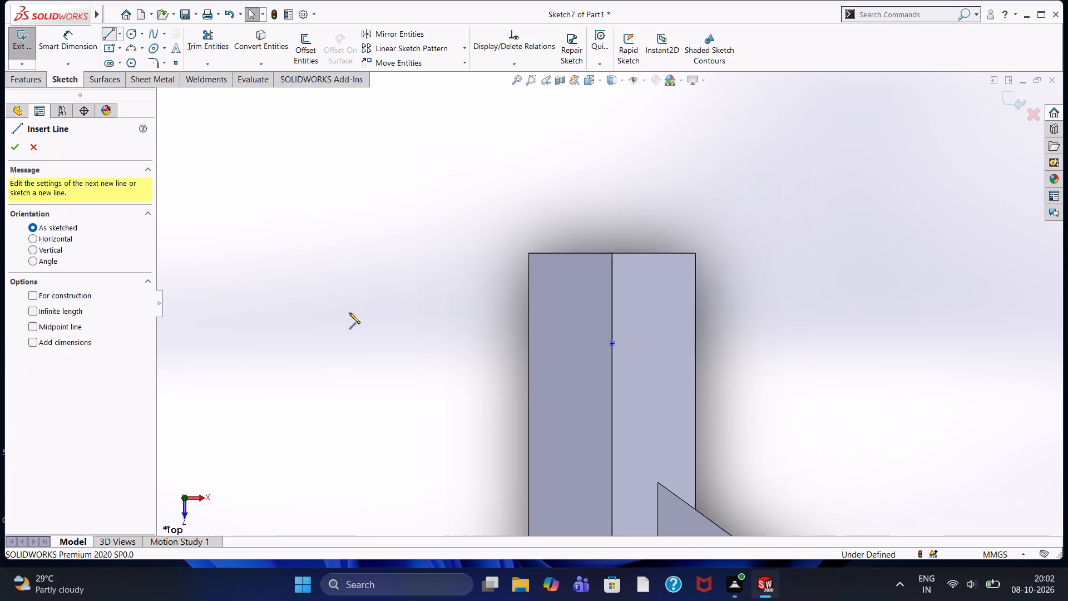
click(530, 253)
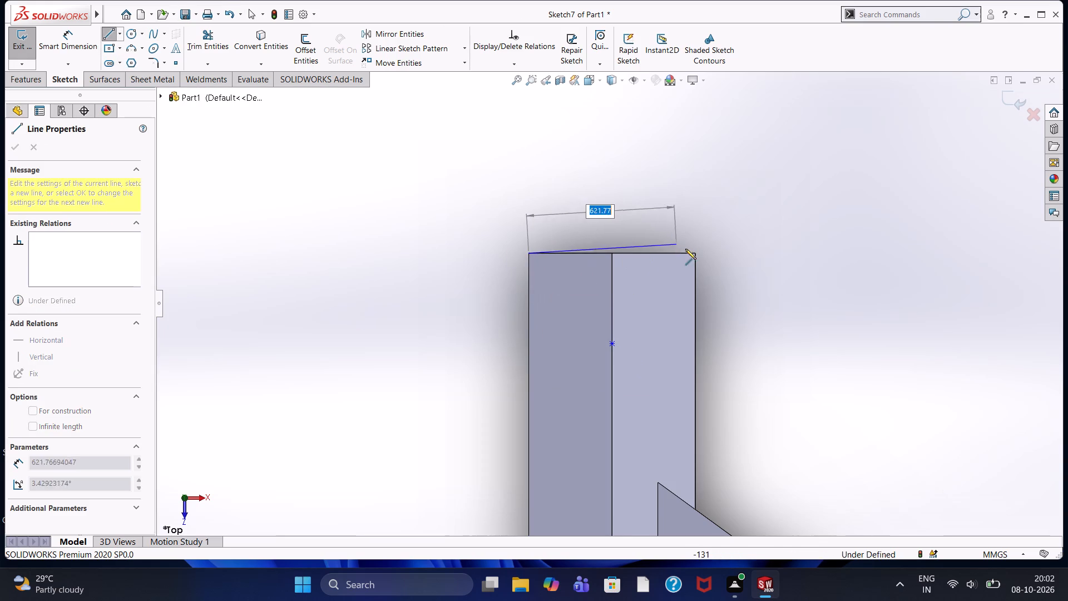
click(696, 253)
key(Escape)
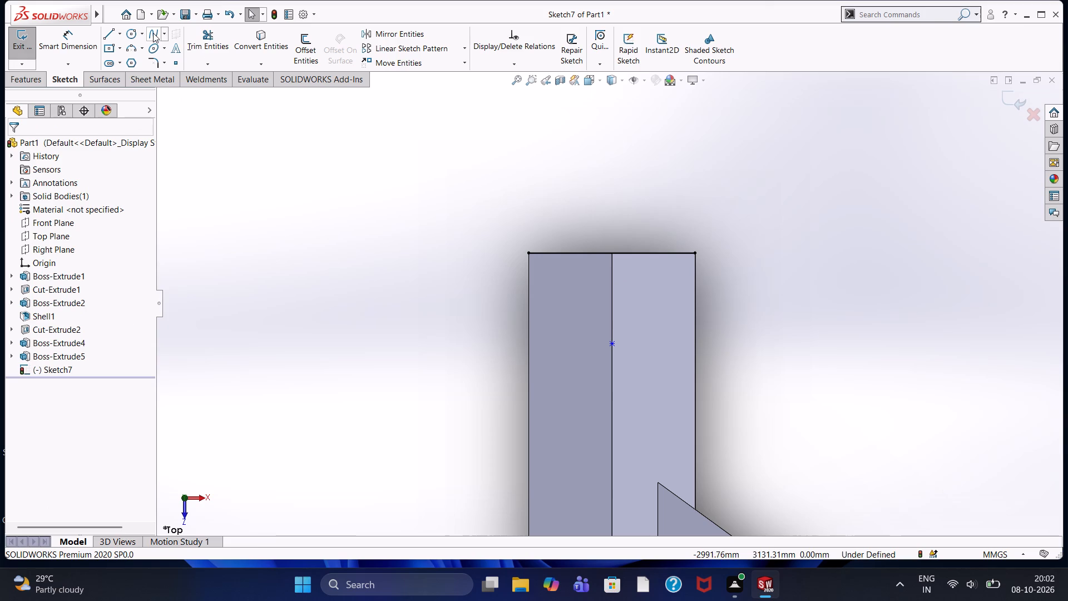
Sketch a center rectangle on the bar's ridge line reaching its rear end edge, about 460 mm wide and 659 mm long.
click(104, 47)
click(611, 331)
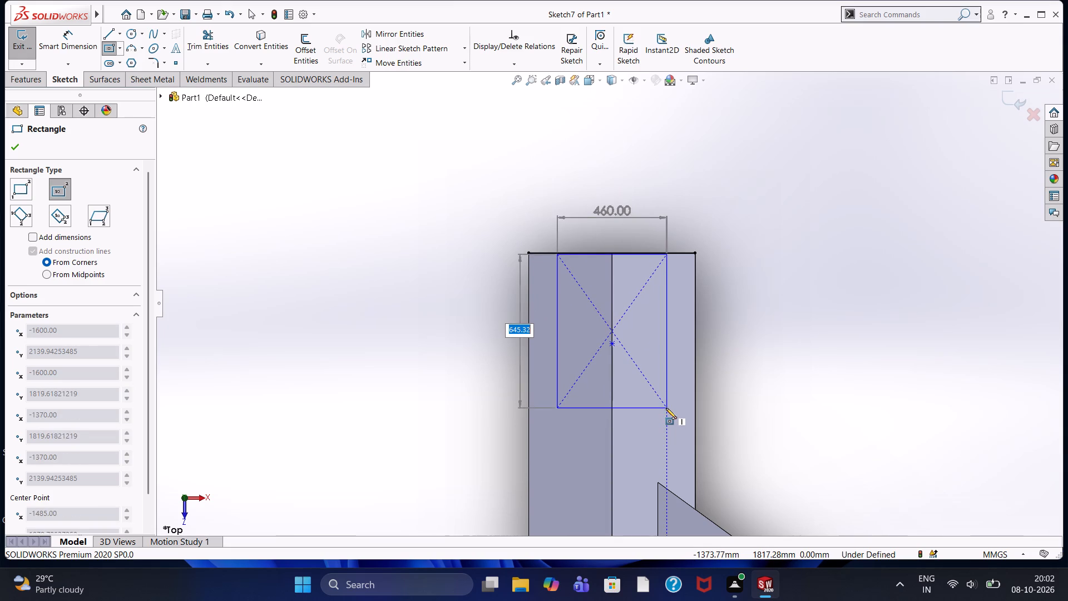
click(667, 410)
key(Escape)
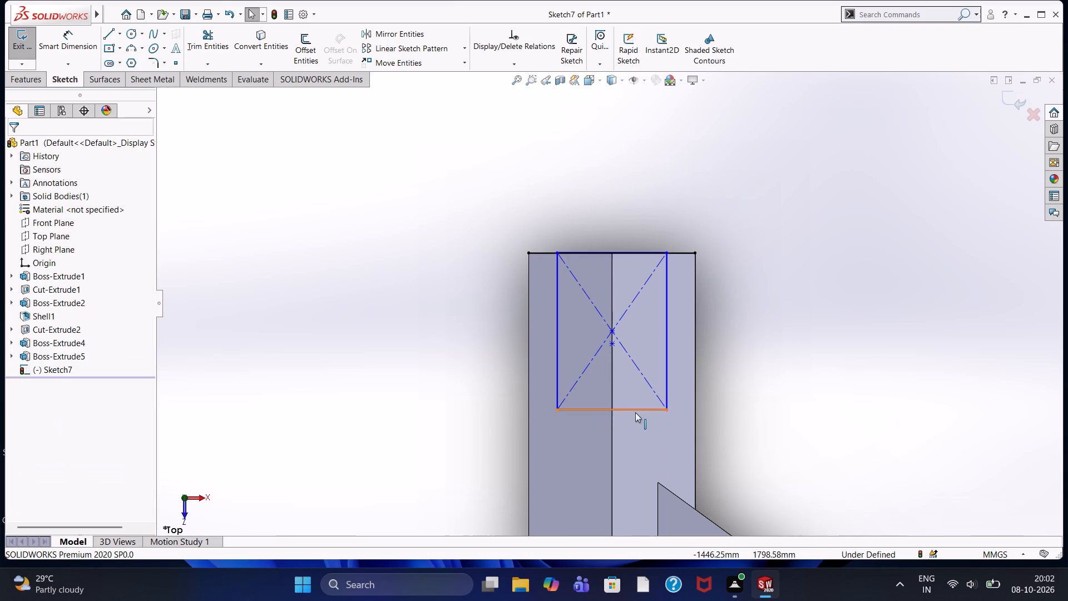
Dimension the rear rectangle's long side 99 mm from the bar's outer edge.
click(82, 38)
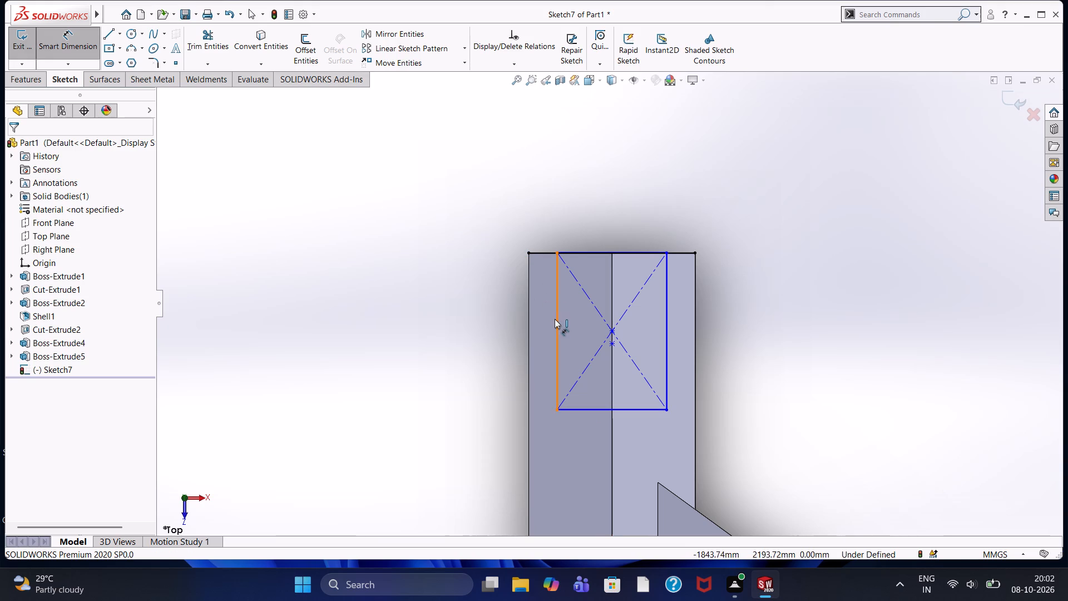
click(555, 320)
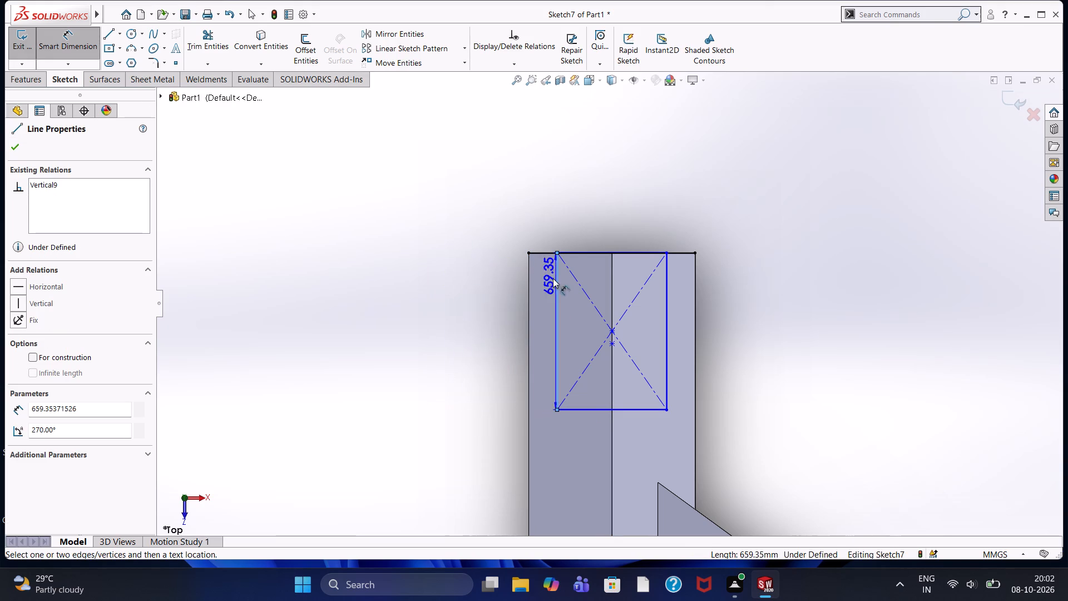
click(528, 338)
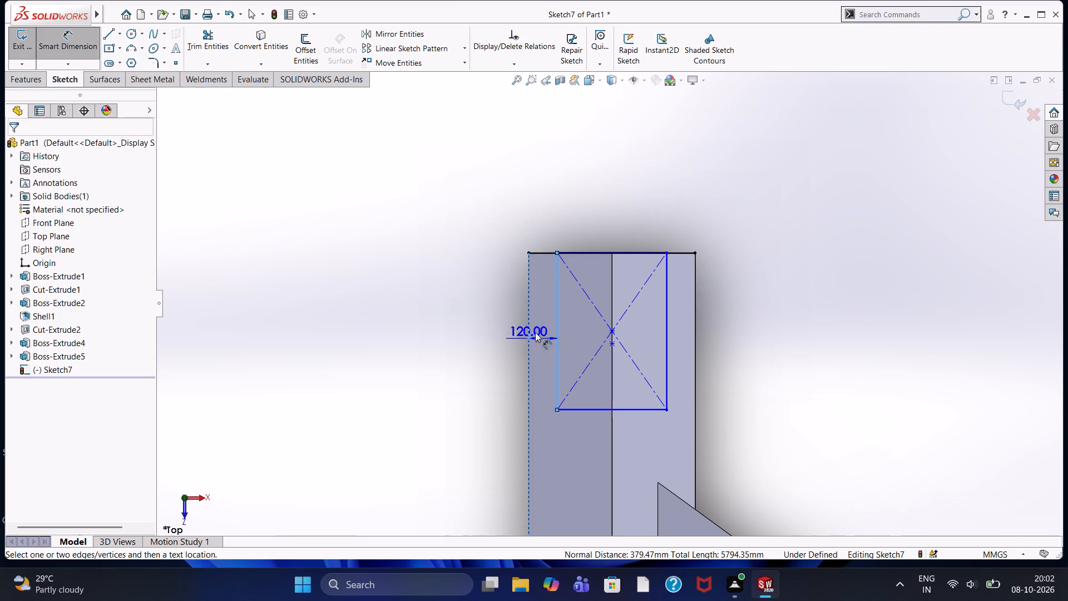
click(553, 176)
text(99)
key(Return)
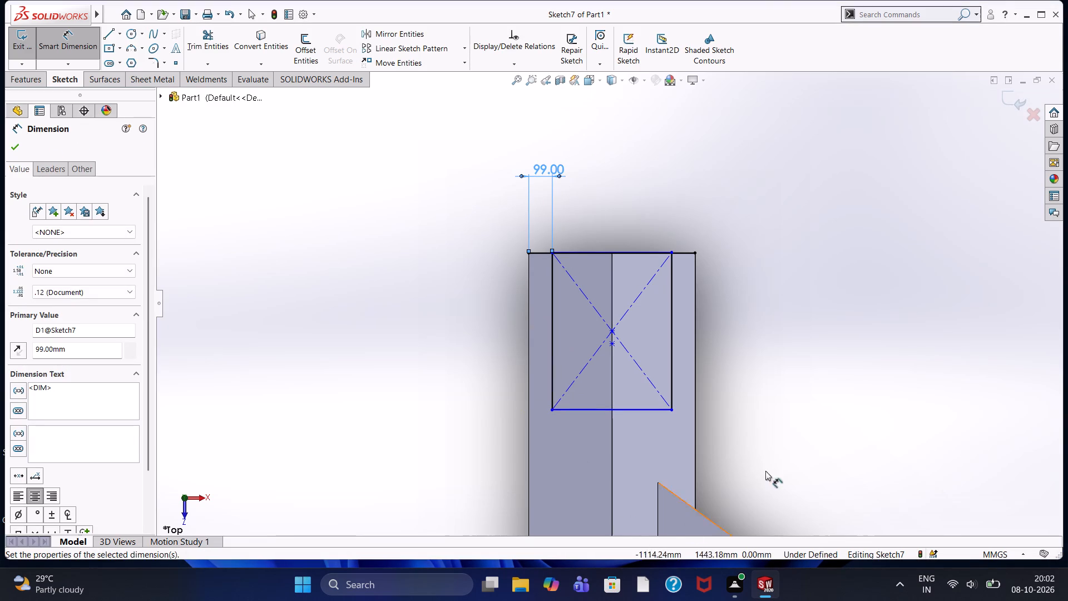
Dimension the rear rectangle's length as 675 mm.
scroll(628, 237, down, 4)
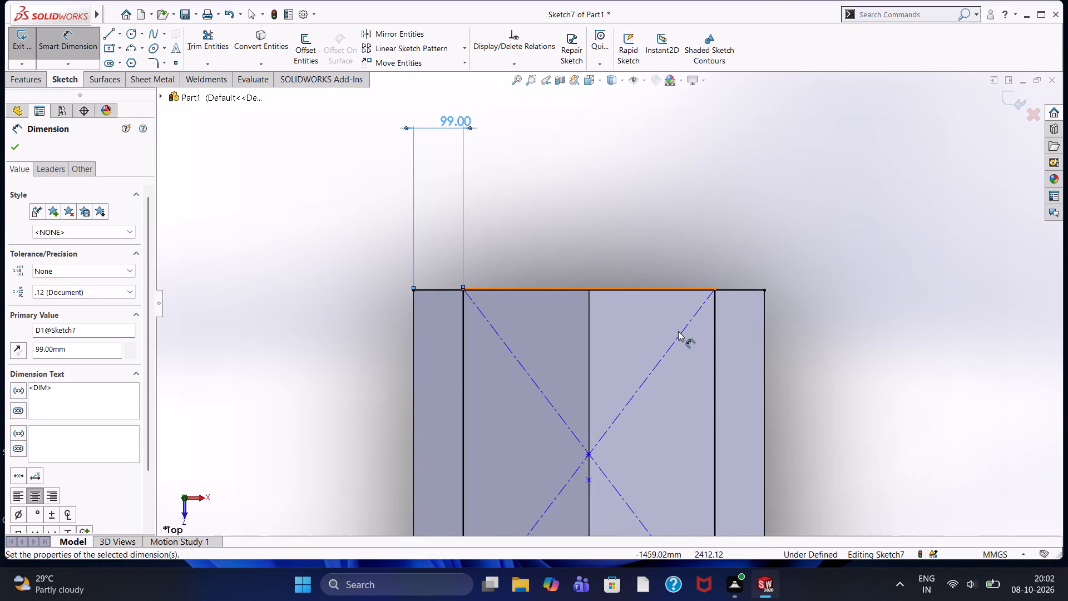
scroll(678, 331, down, 8)
scroll(694, 308, up, 3)
scroll(715, 407, up, 2)
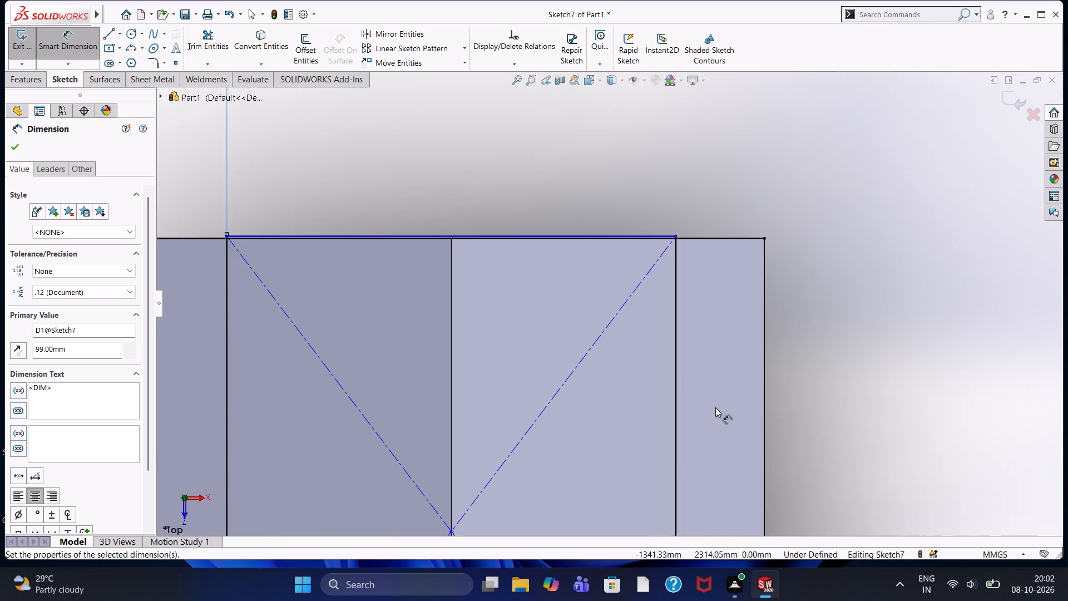
click(678, 461)
click(842, 497)
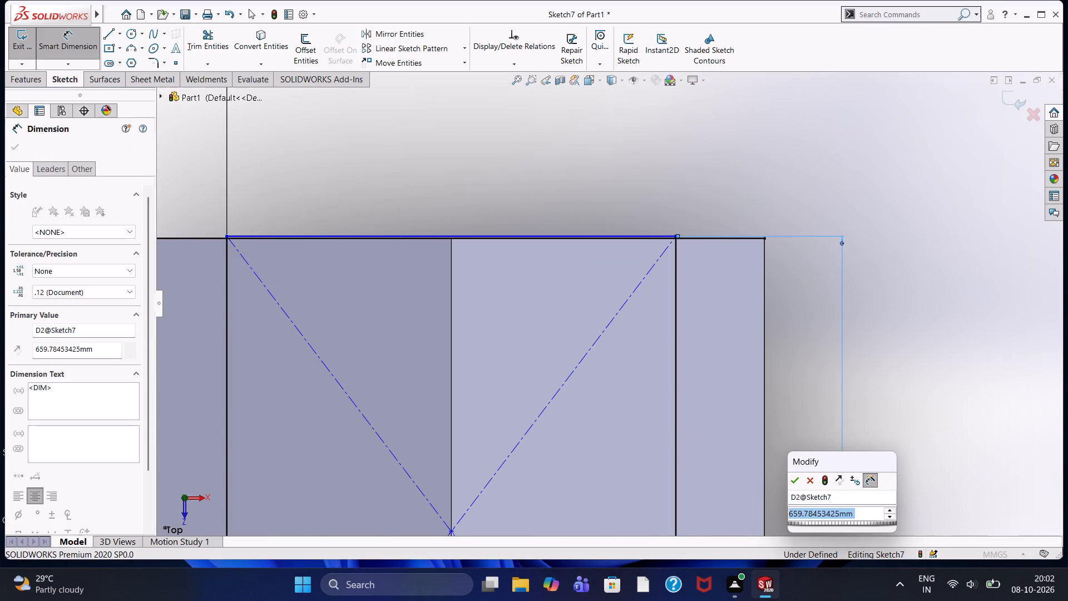
text(675)
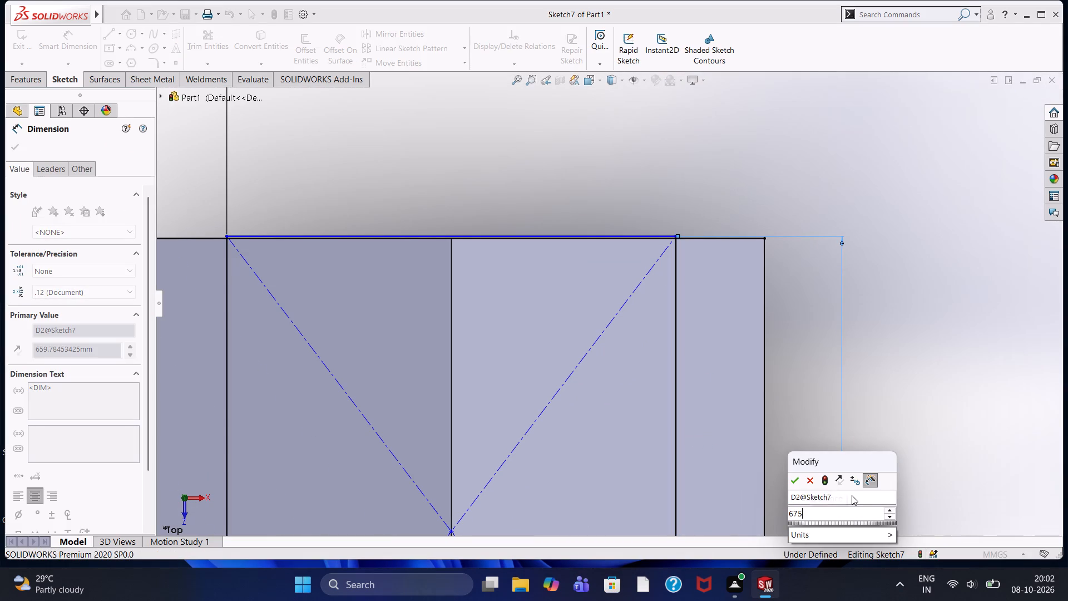
key(Return)
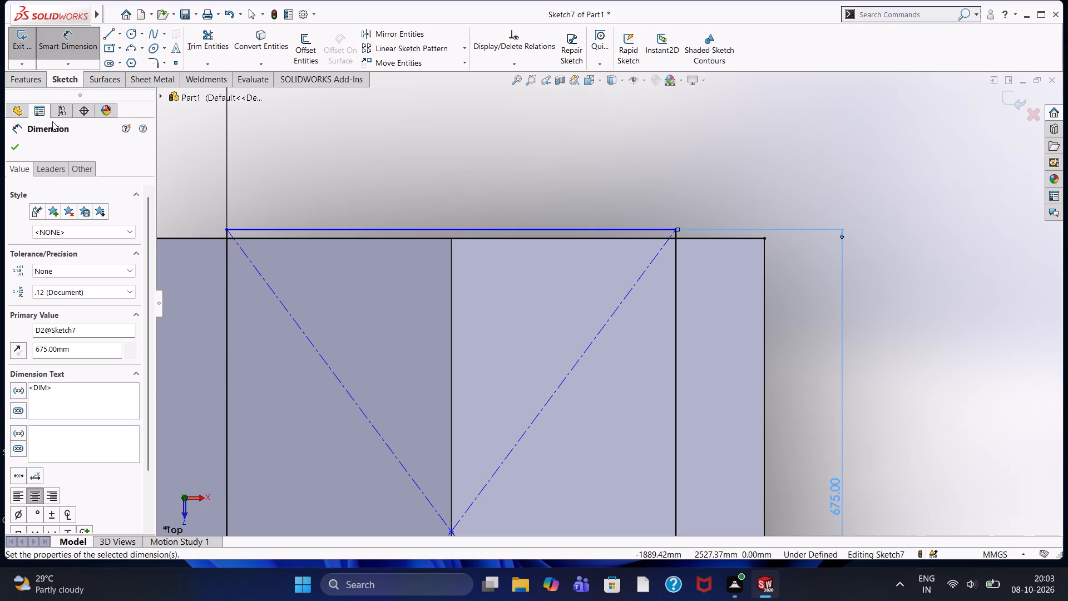
click(16, 152)
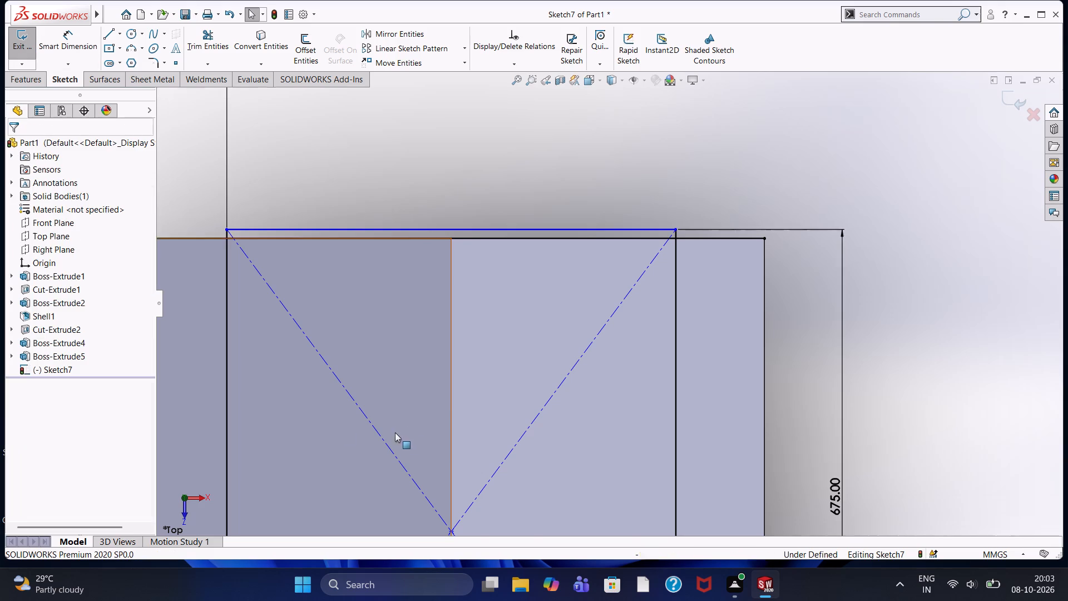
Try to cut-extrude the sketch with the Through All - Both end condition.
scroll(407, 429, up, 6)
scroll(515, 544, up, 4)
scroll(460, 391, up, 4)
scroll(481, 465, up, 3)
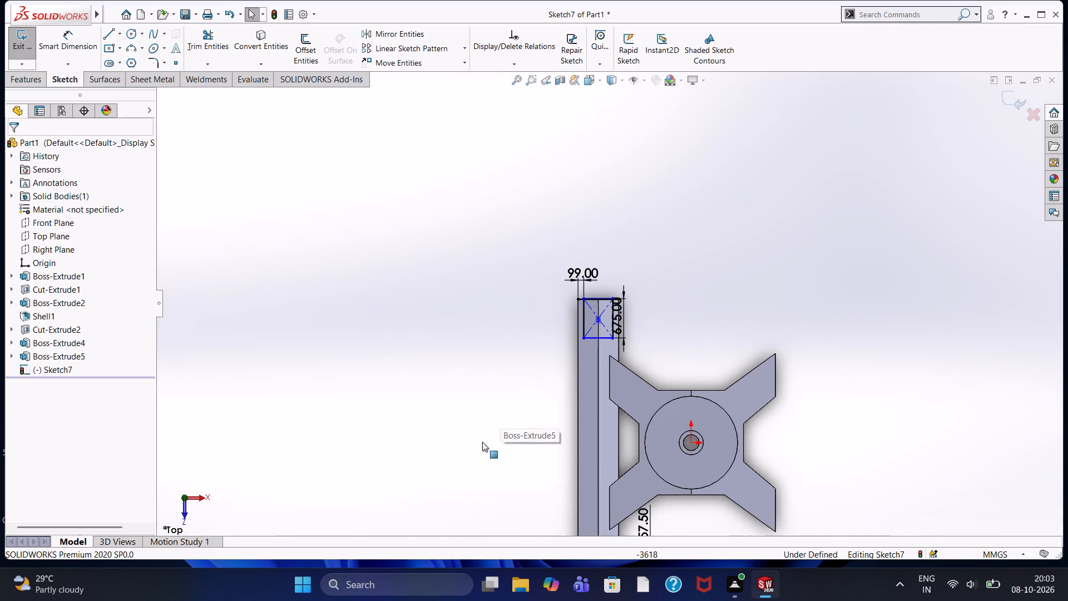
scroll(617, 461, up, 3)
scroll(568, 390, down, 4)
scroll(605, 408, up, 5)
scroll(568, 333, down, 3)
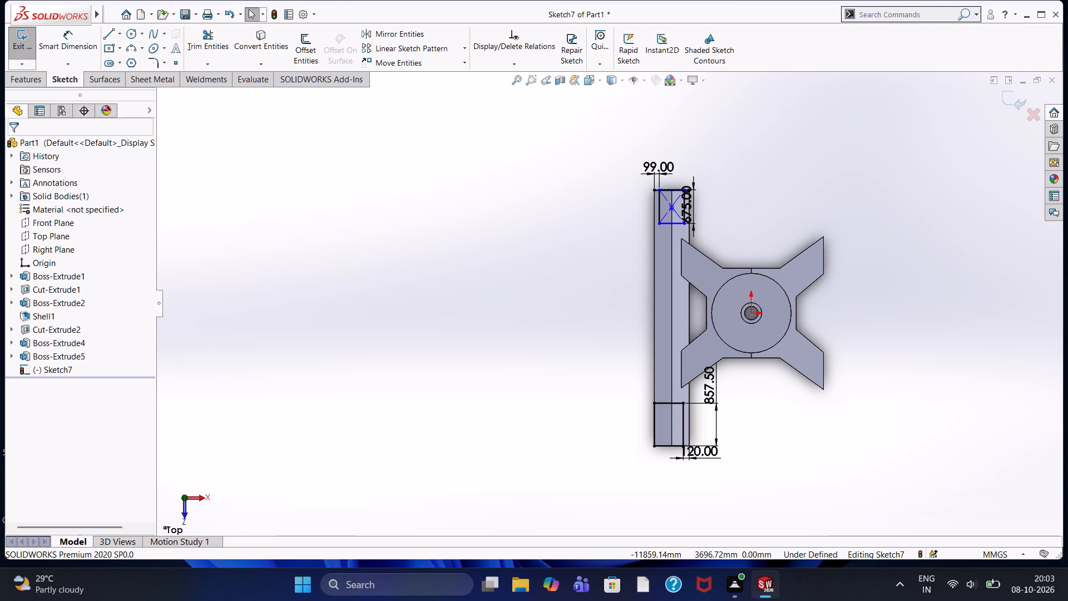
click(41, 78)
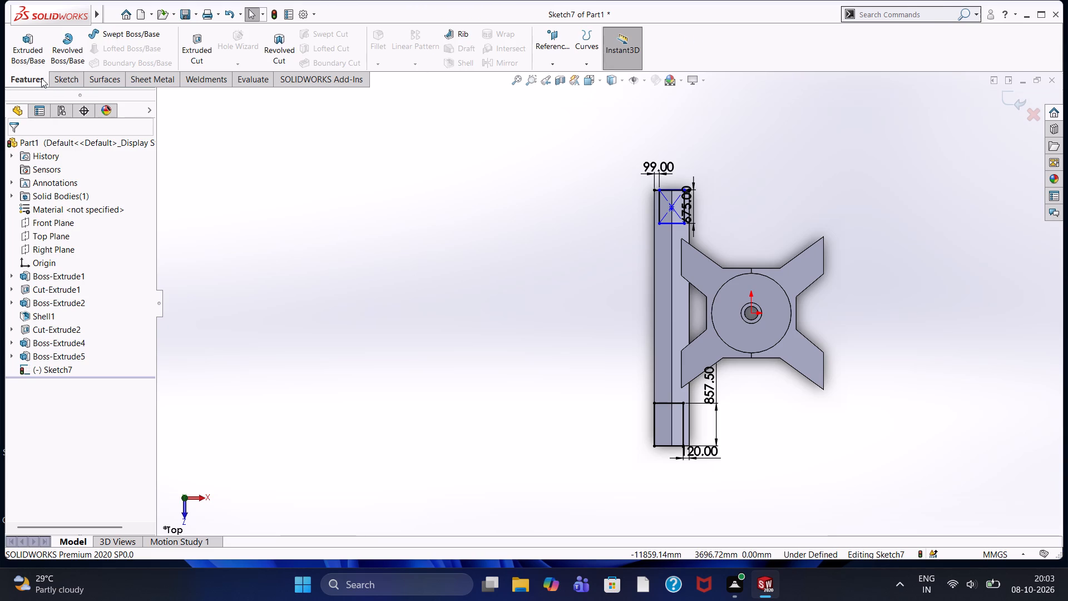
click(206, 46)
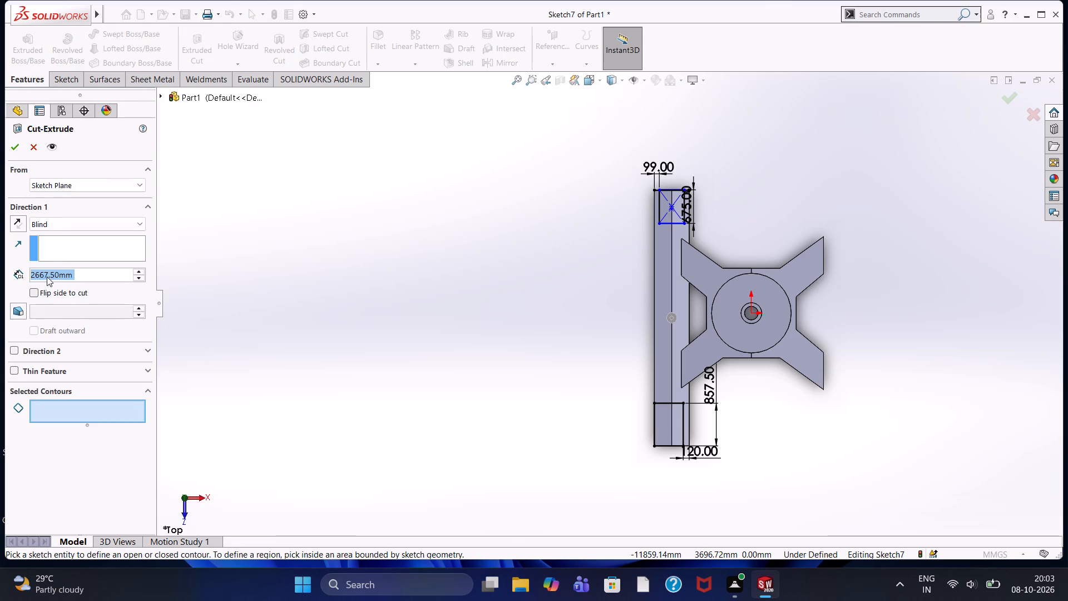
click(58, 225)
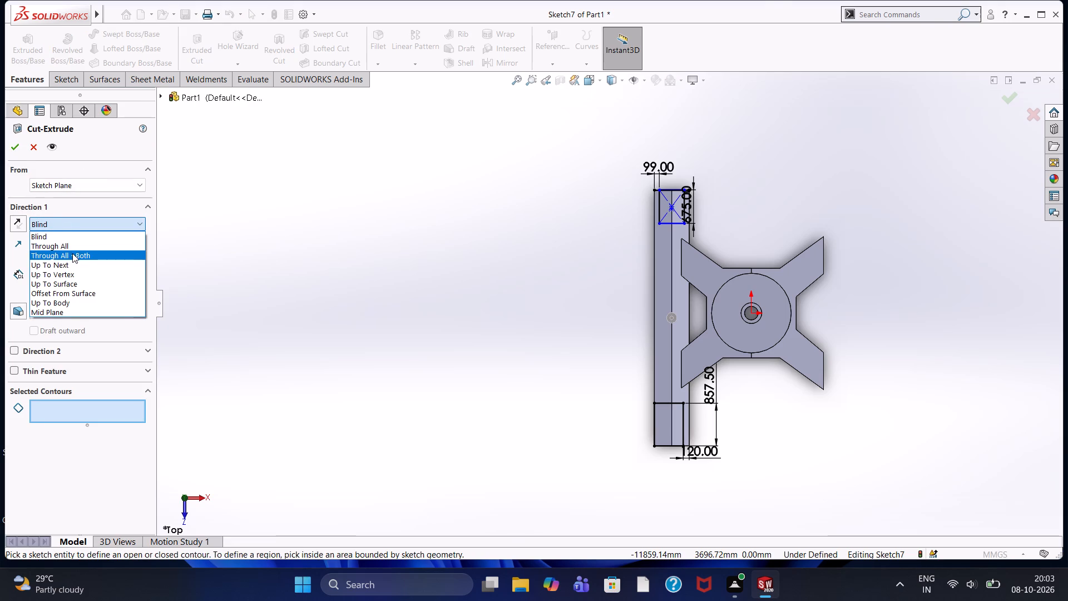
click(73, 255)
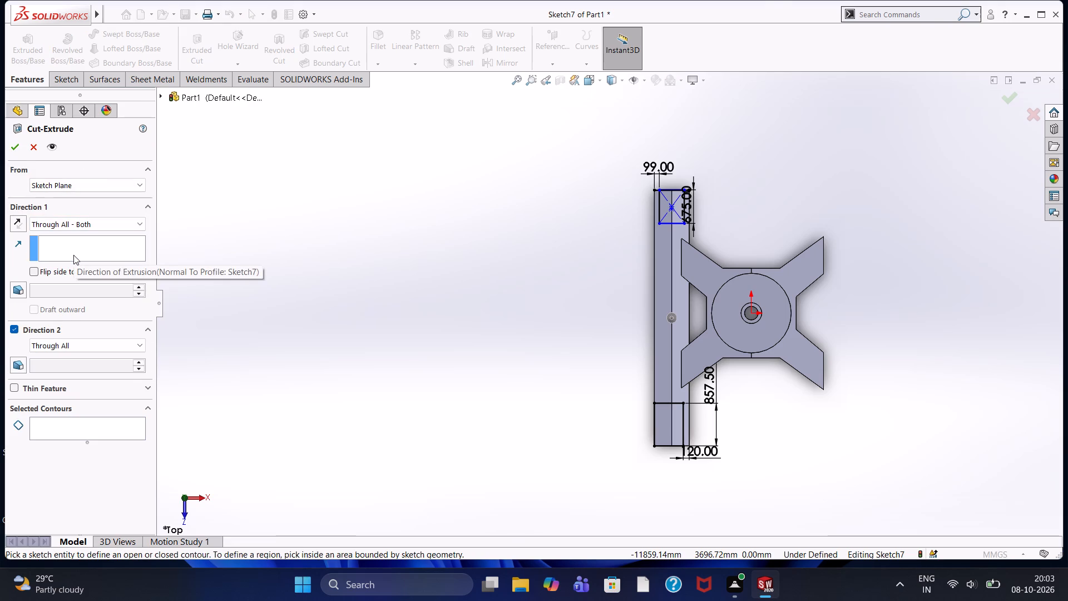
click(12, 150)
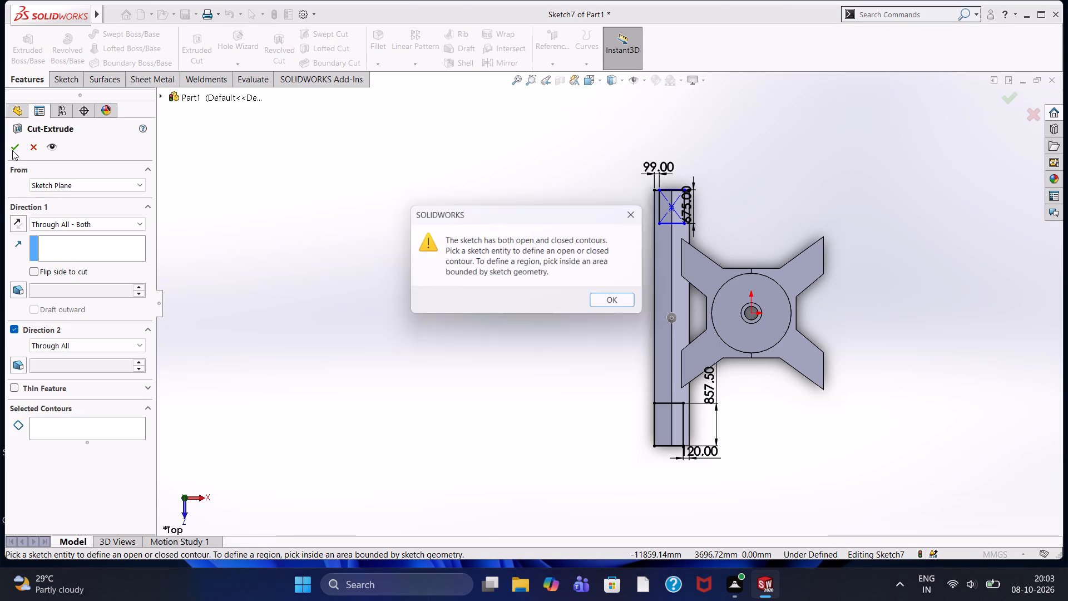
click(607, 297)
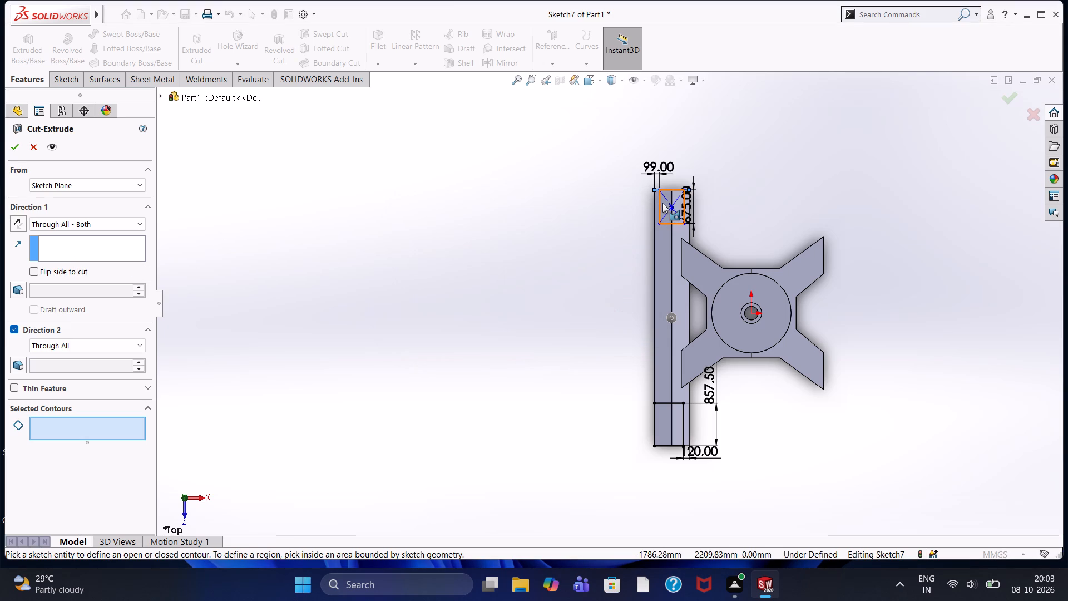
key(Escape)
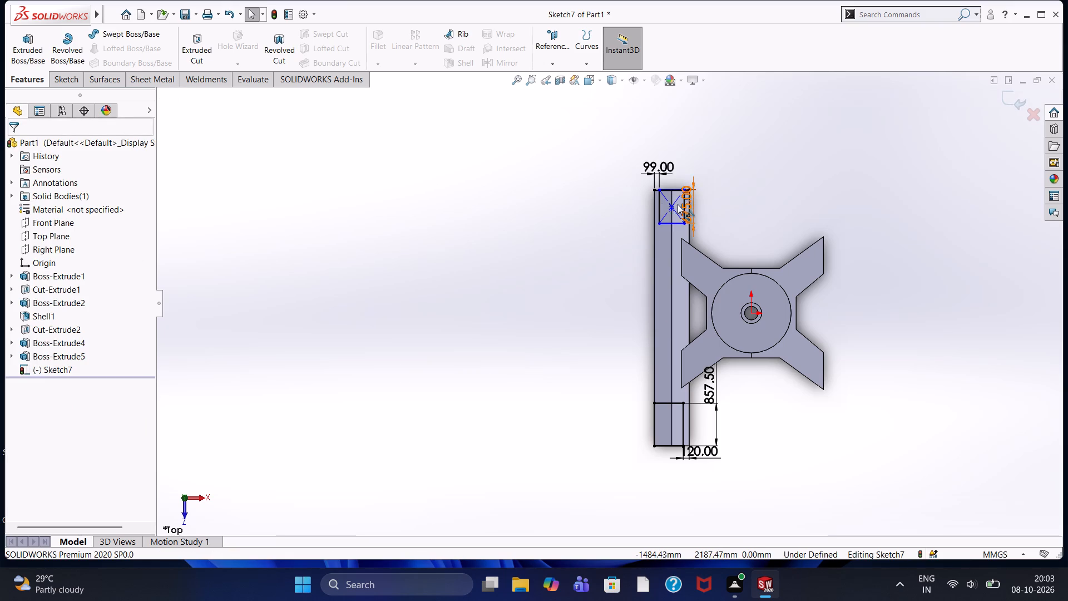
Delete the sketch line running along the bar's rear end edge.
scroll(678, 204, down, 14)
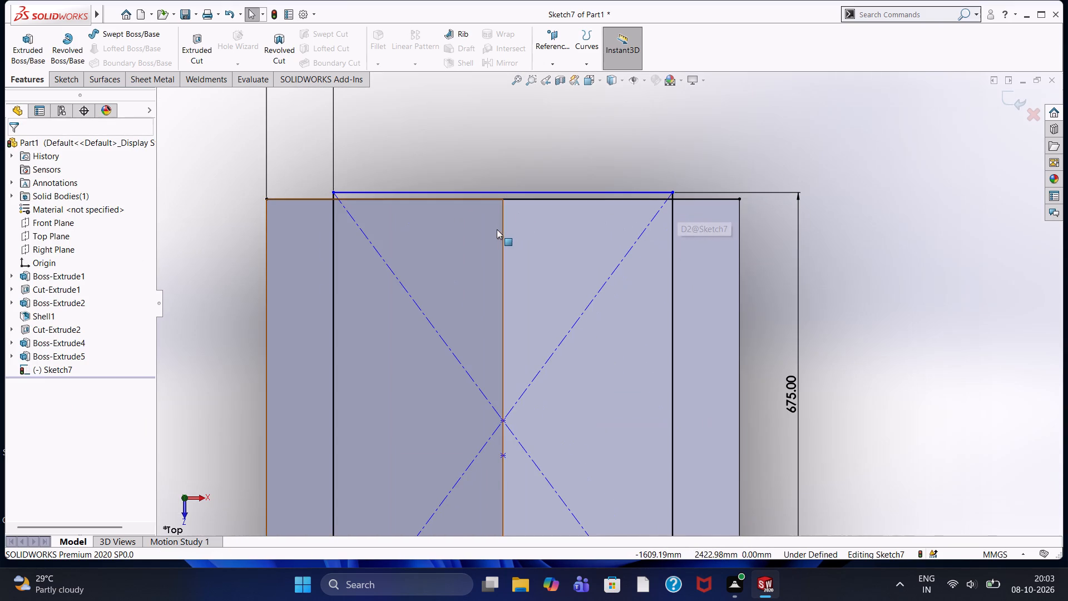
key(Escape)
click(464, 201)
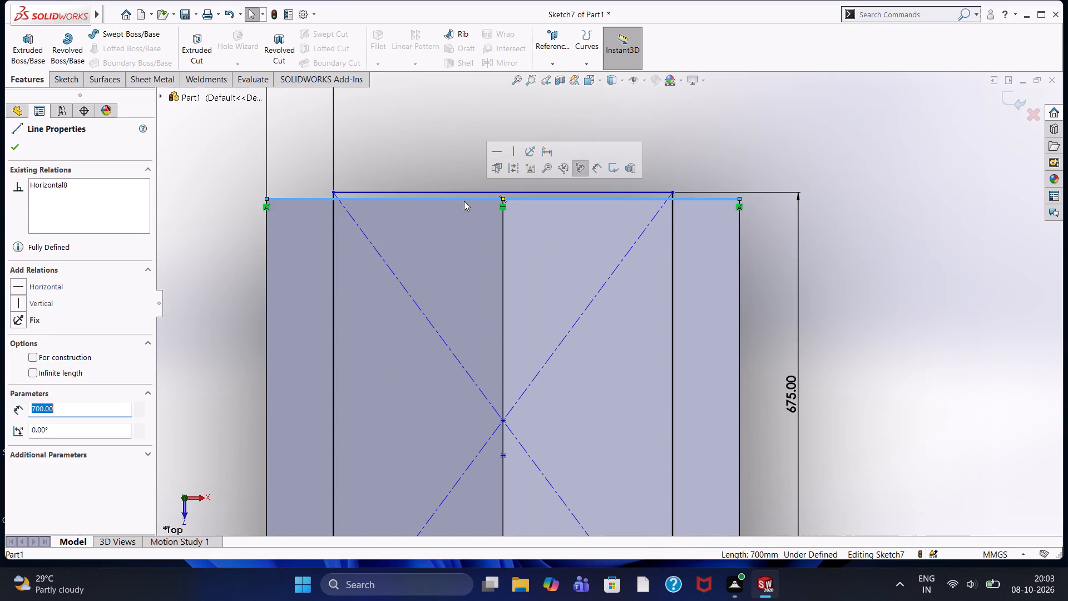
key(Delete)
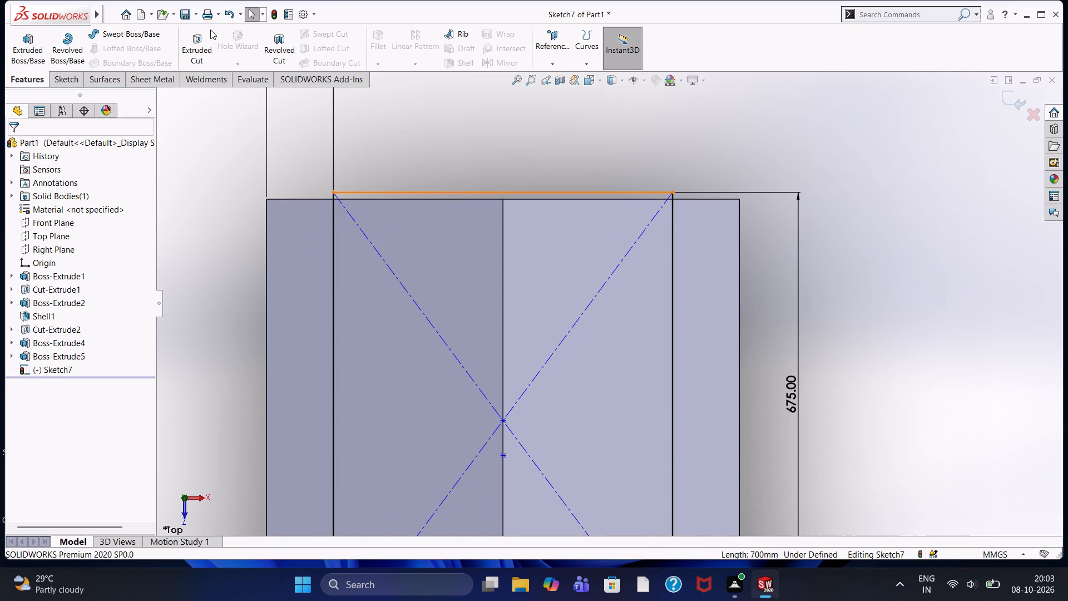
Cut-extrude the two-rectangle sketch through the bar's ends with the Through All - Both end condition.
click(190, 59)
scroll(437, 367, up, 5)
scroll(648, 523, up, 4)
scroll(702, 600, up, 3)
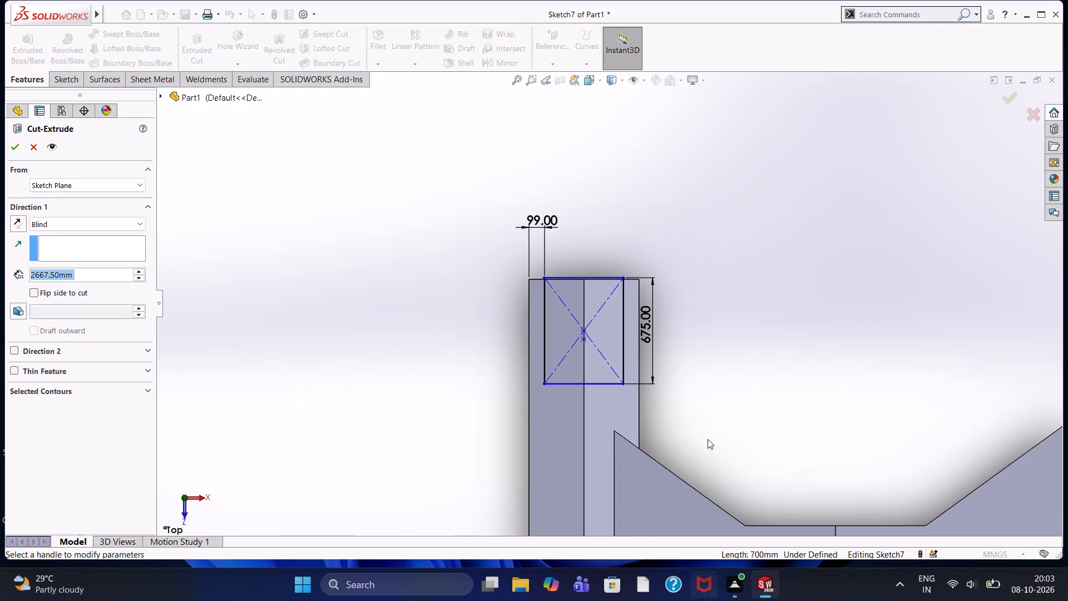
scroll(515, 386, up, 9)
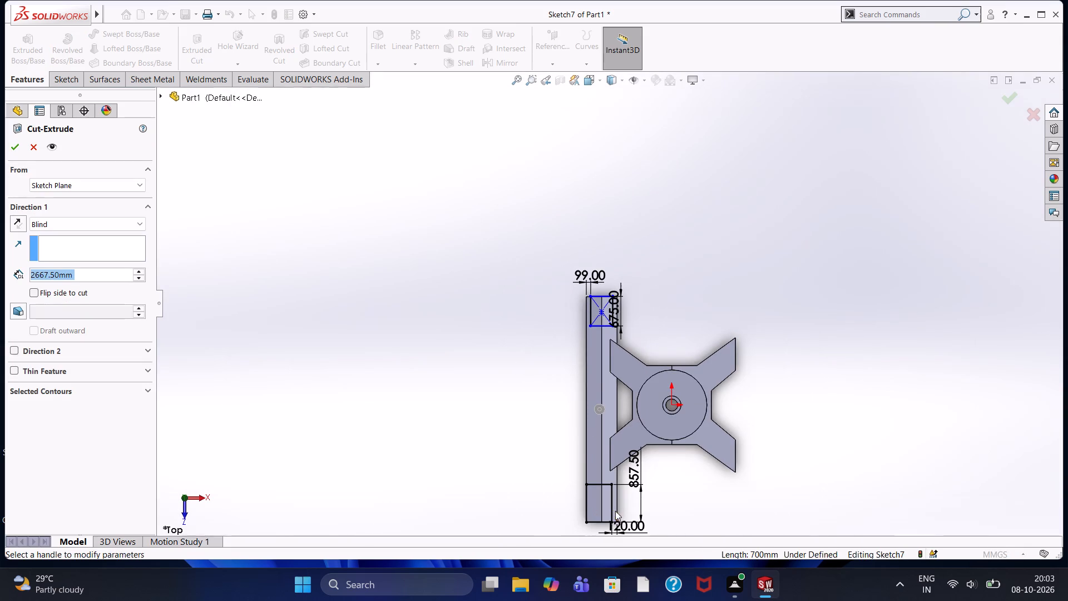
scroll(616, 489, up, 1)
scroll(592, 400, down, 5)
middle_drag(421, 403, 502, 436)
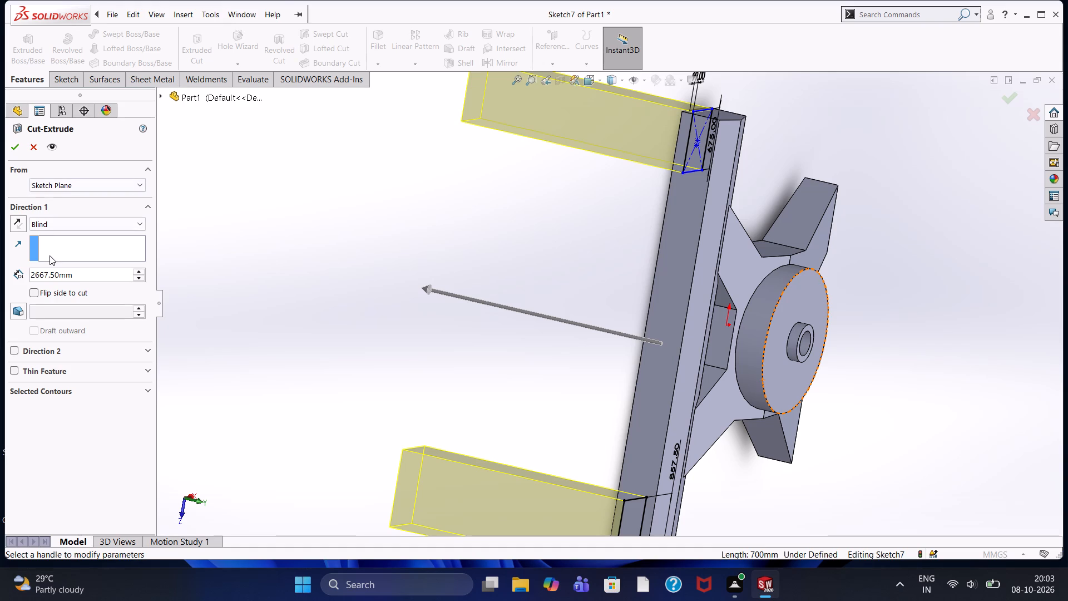
click(88, 224)
click(82, 252)
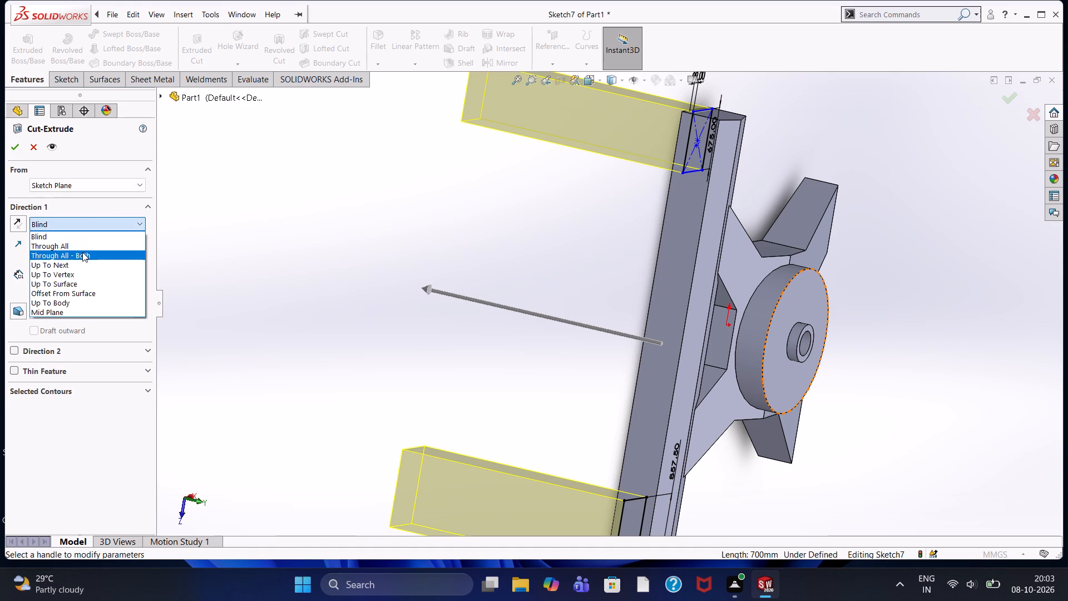
click(13, 150)
click(409, 299)
Start a sketch on the peaked end face inside the bar's rear cut, viewed normal to that face.
middle_drag(421, 303, 383, 237)
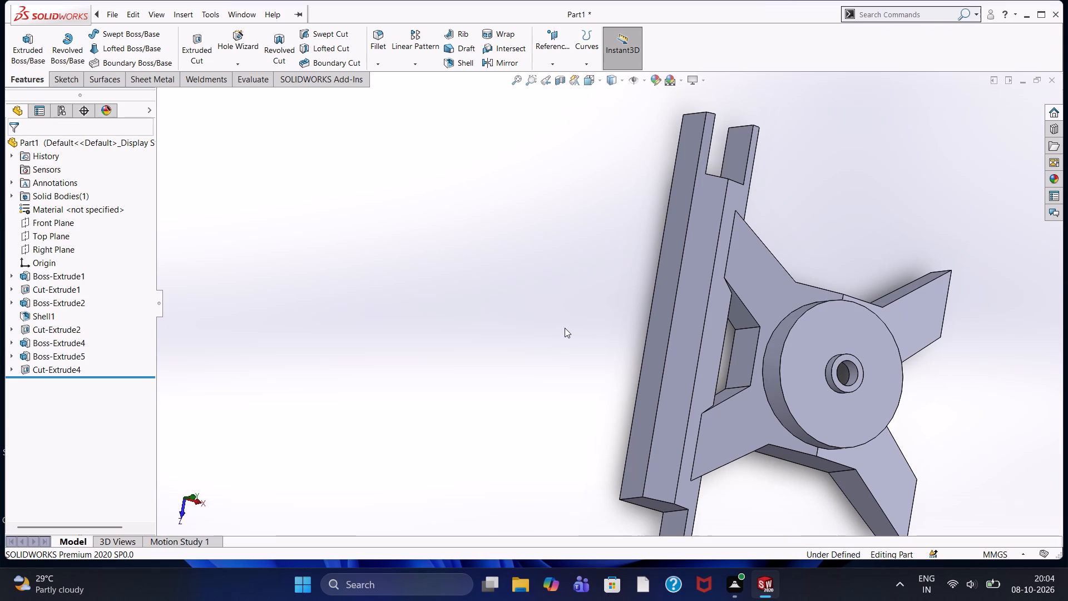
middle_drag(582, 267, 582, 283)
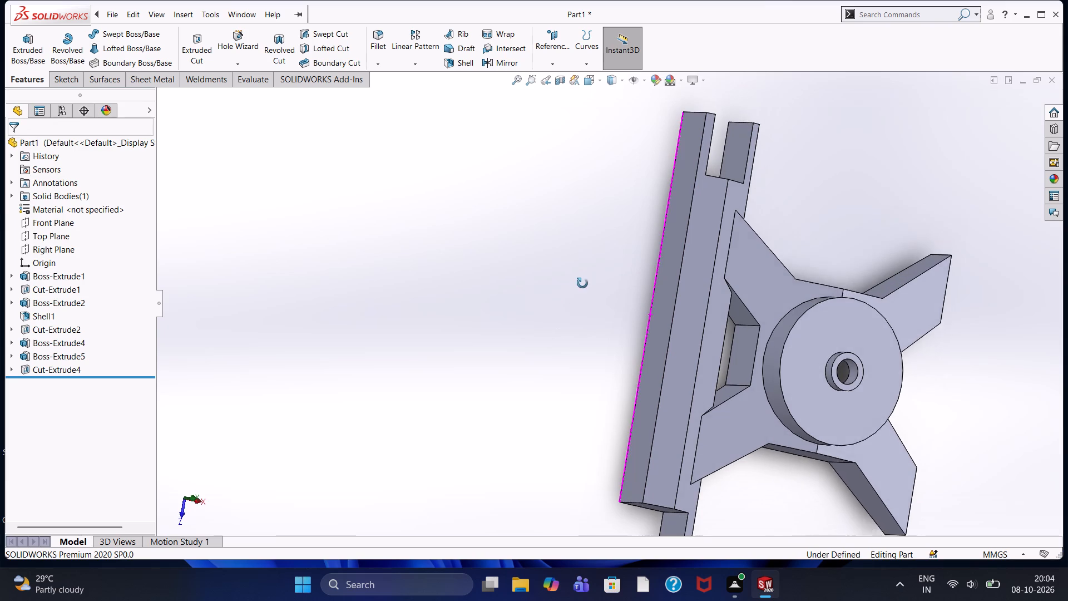
middle_drag(582, 283, 551, 481)
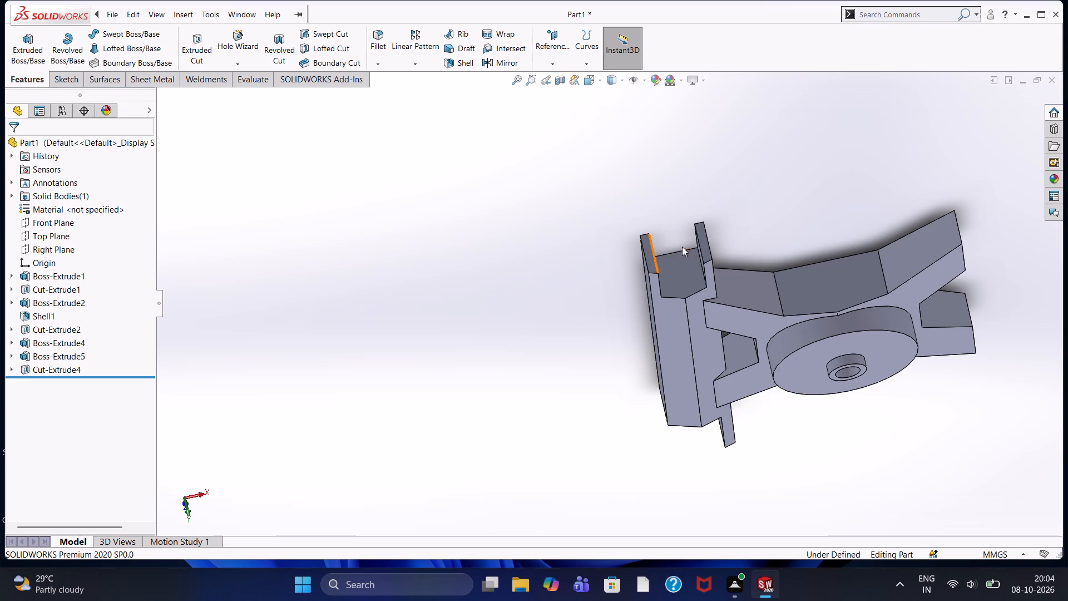
click(680, 265)
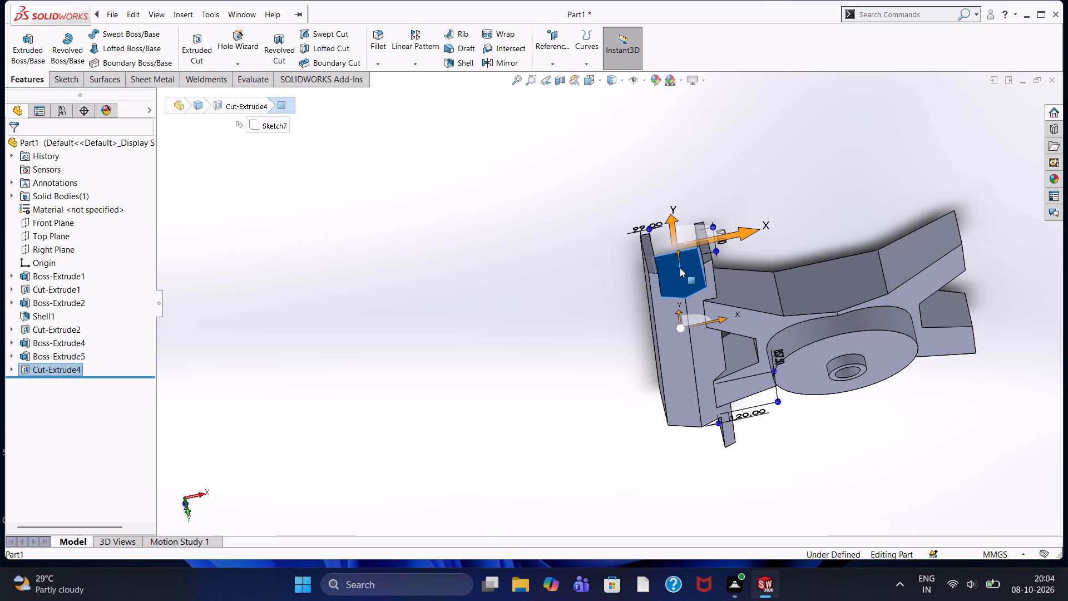
key(ctrl+8)
click(748, 213)
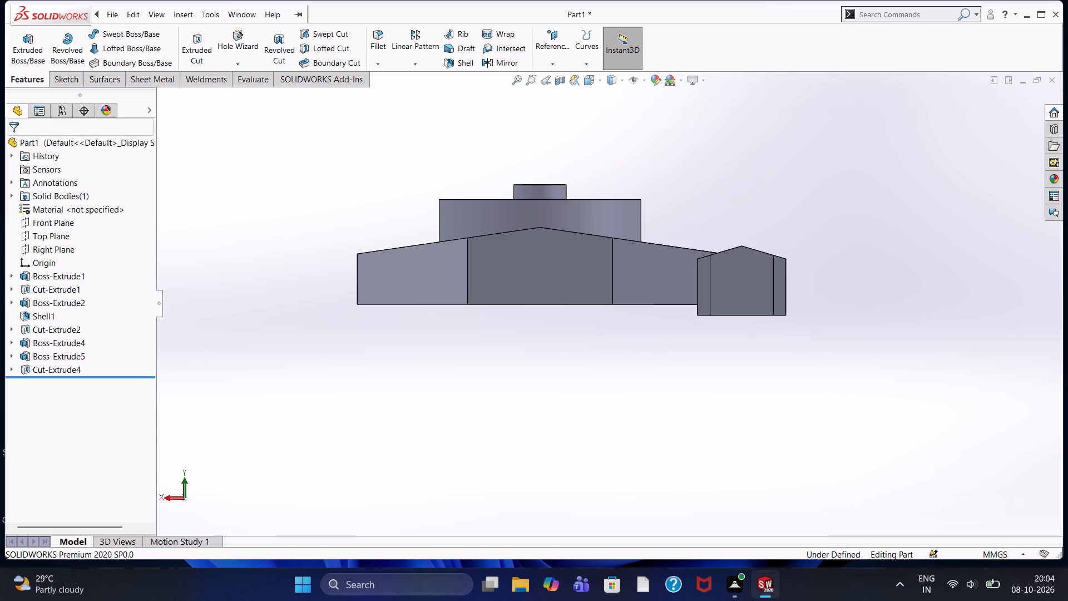
click(61, 80)
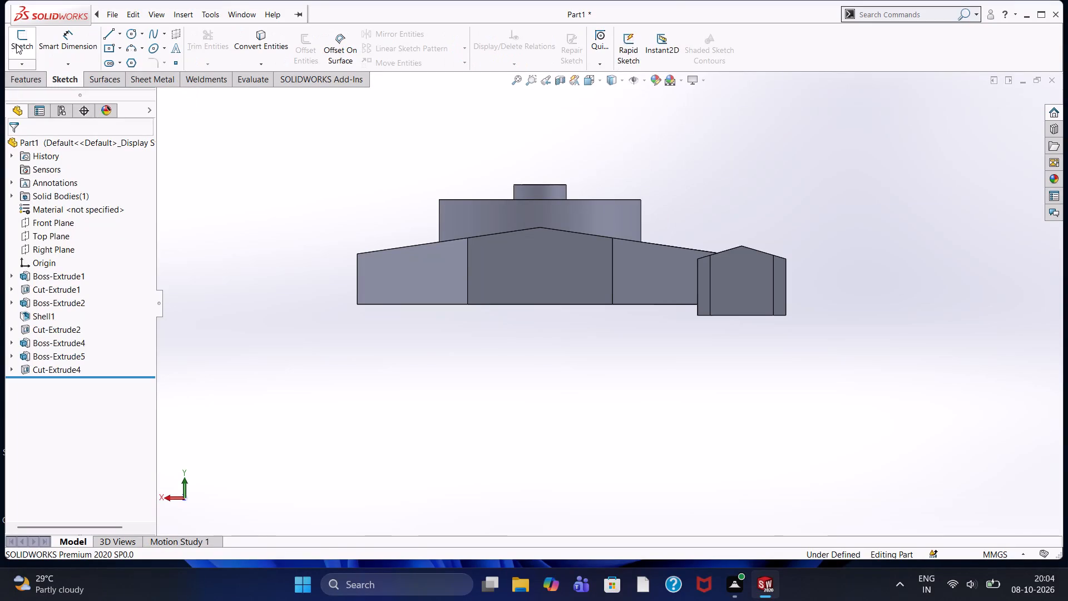
click(16, 45)
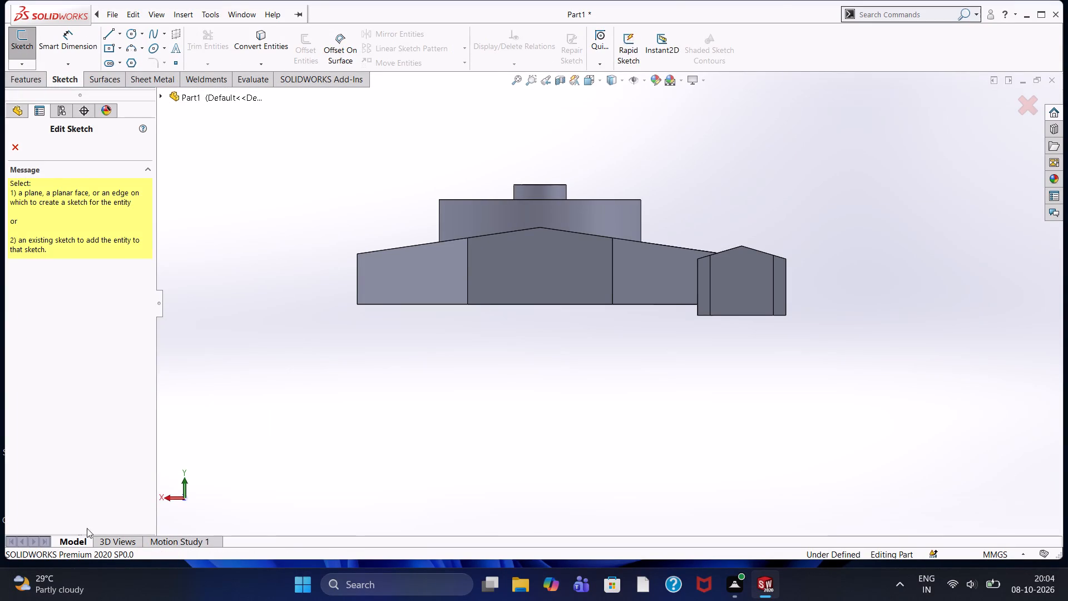
click(12, 139)
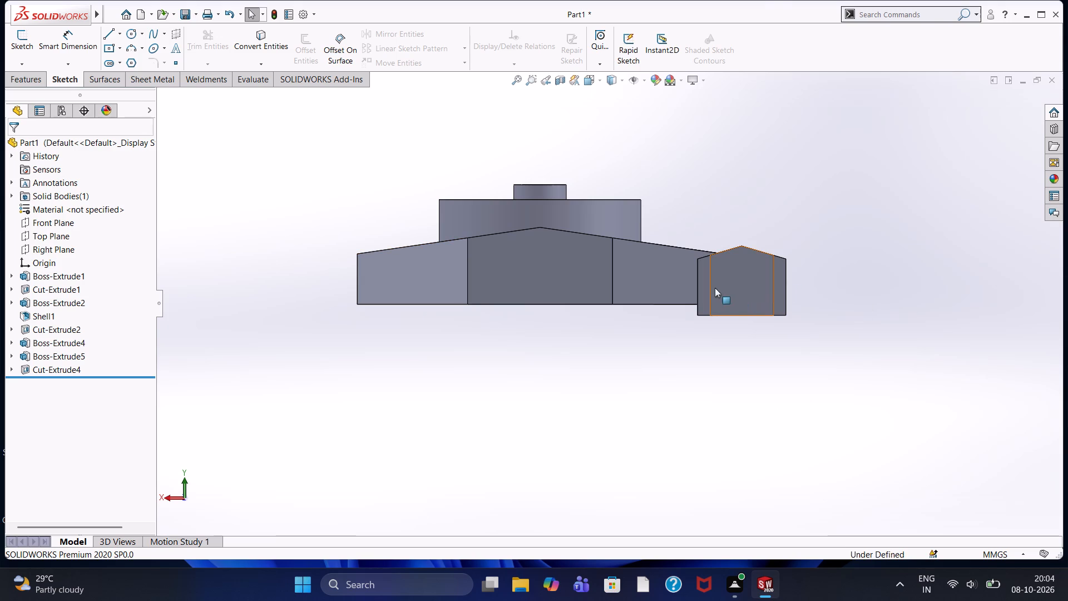
drag(696, 287, 691, 288)
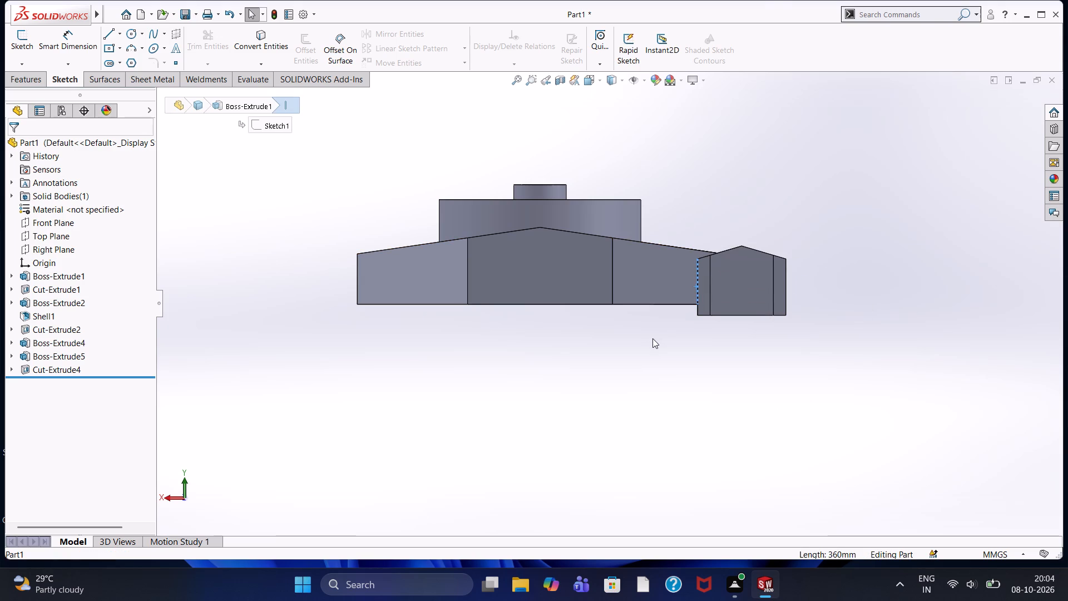
key(Escape)
click(728, 285)
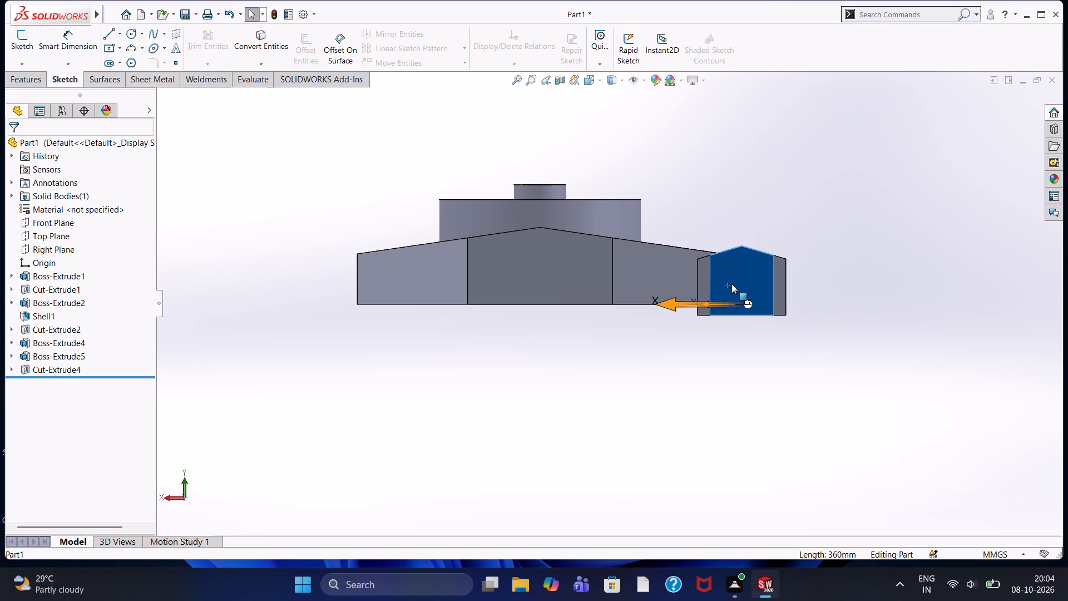
click(779, 249)
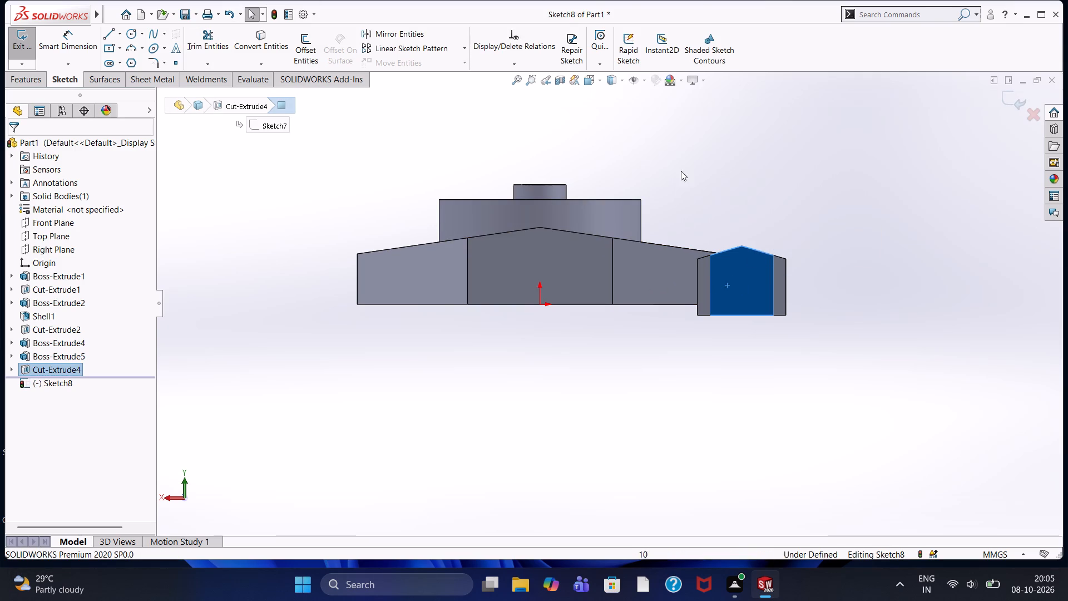
drag(693, 170, 699, 170)
Convert the bottom edge and the two vertical side edges of the peaked face into sketch lines.
click(260, 43)
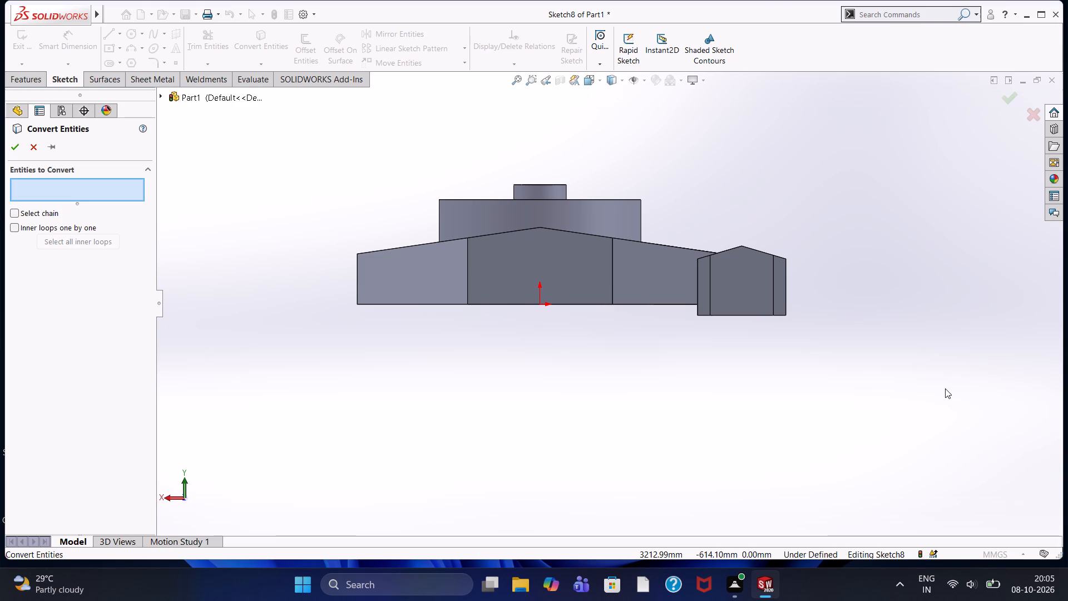
click(733, 315)
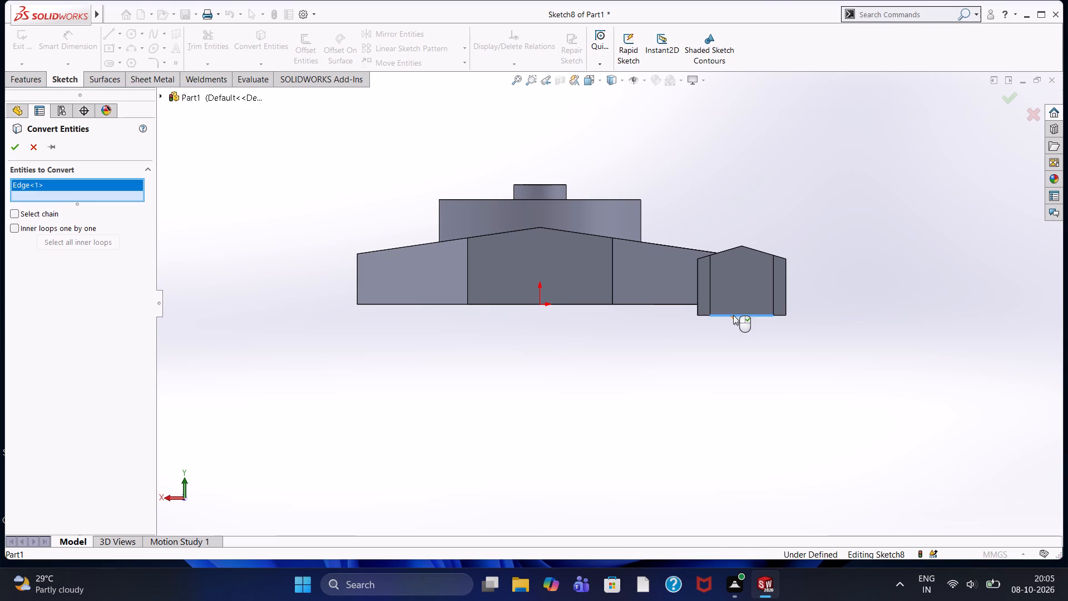
click(709, 292)
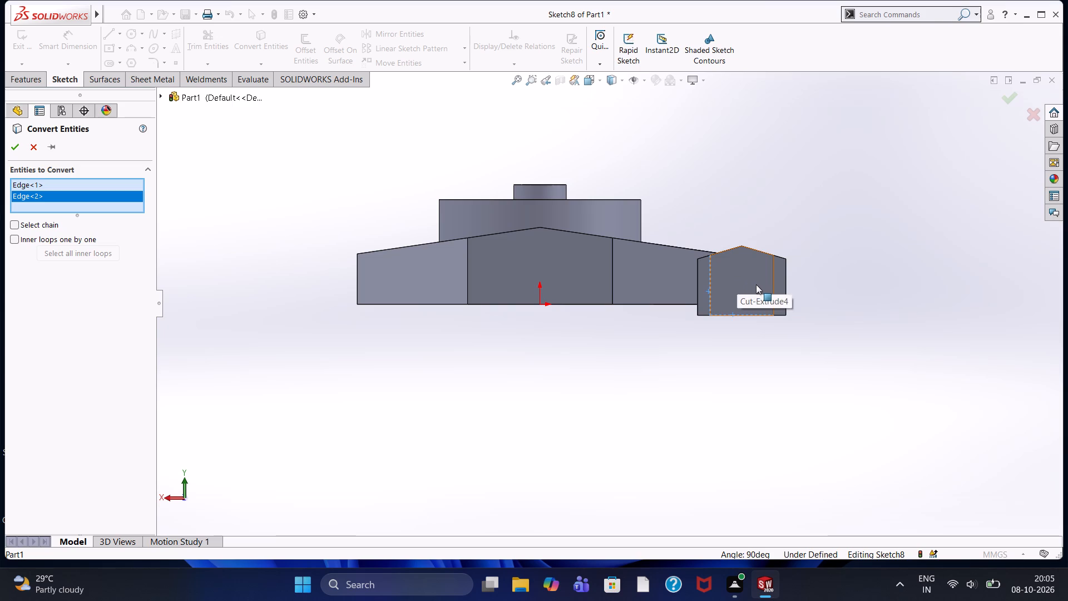
click(774, 287)
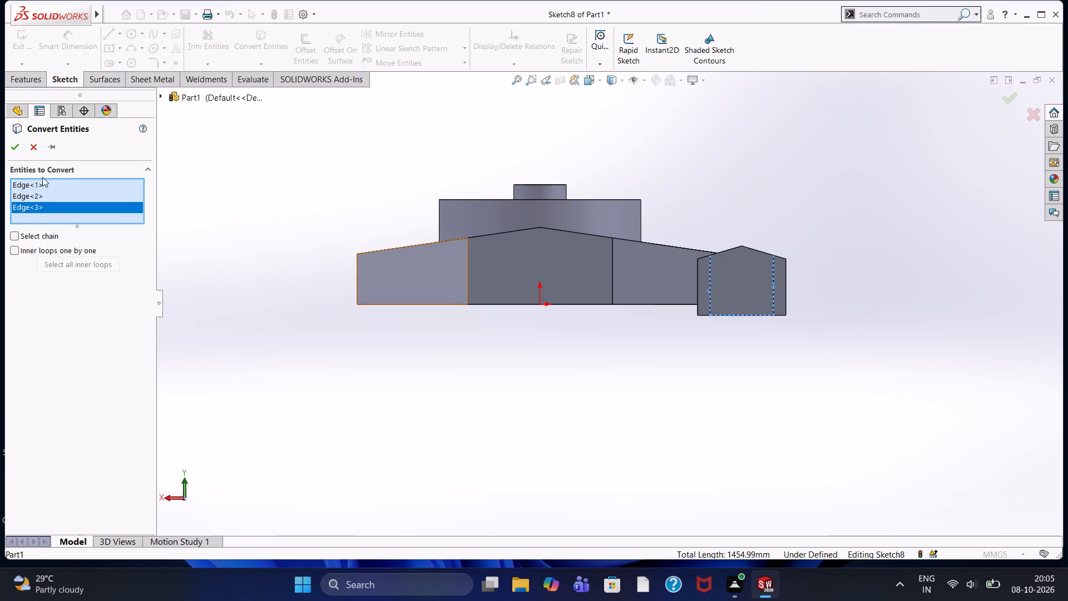
click(12, 154)
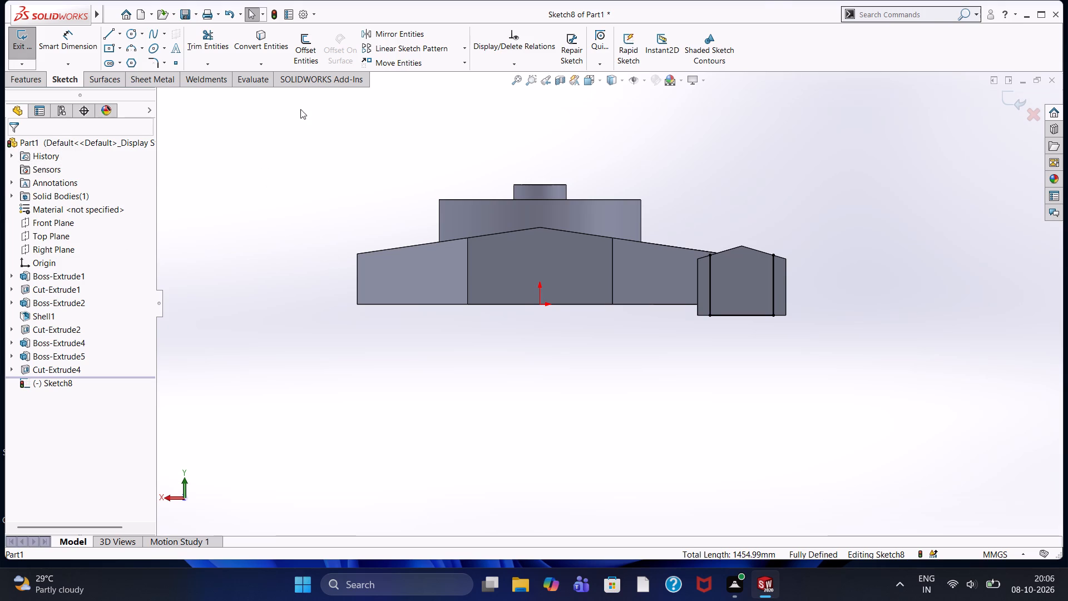
Offset the two sloping top edges of the peaked face by 120 mm, reversed toward the inside of the face.
click(299, 69)
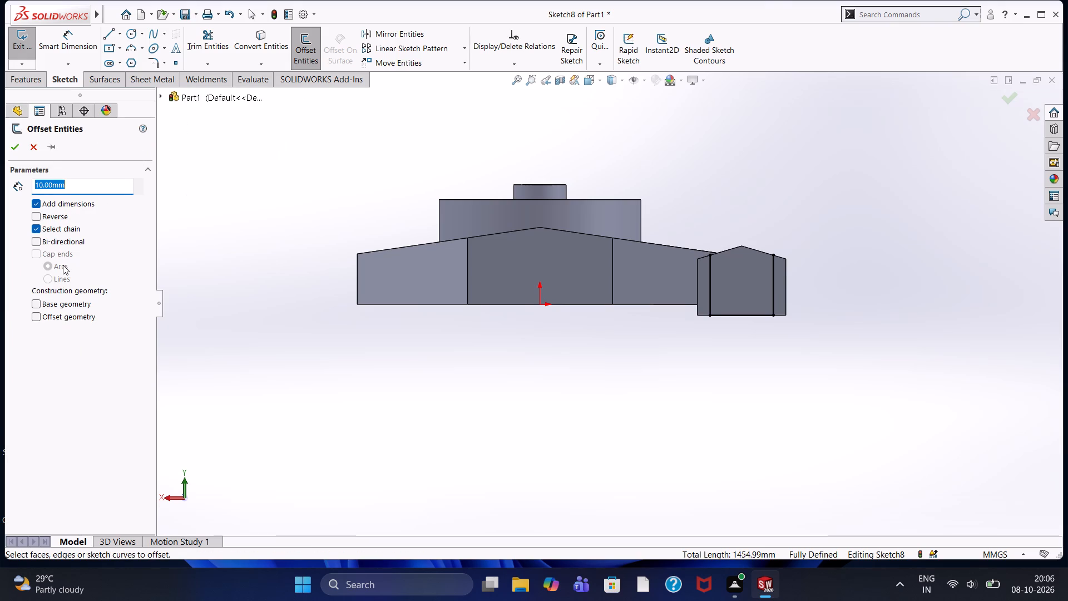
key(1)
key(2)
key(0)
key(Return)
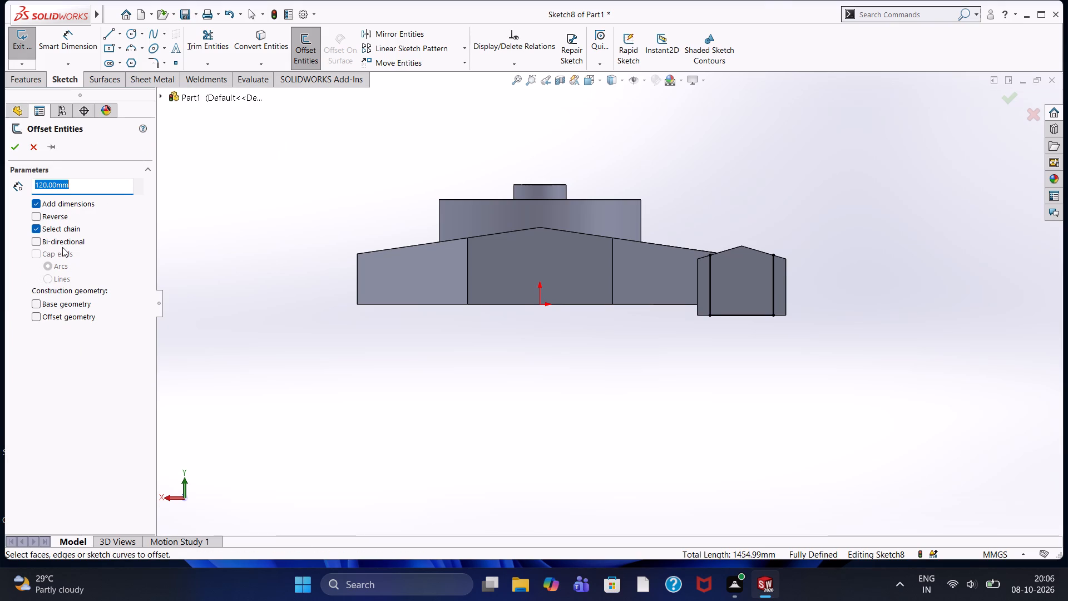
click(728, 252)
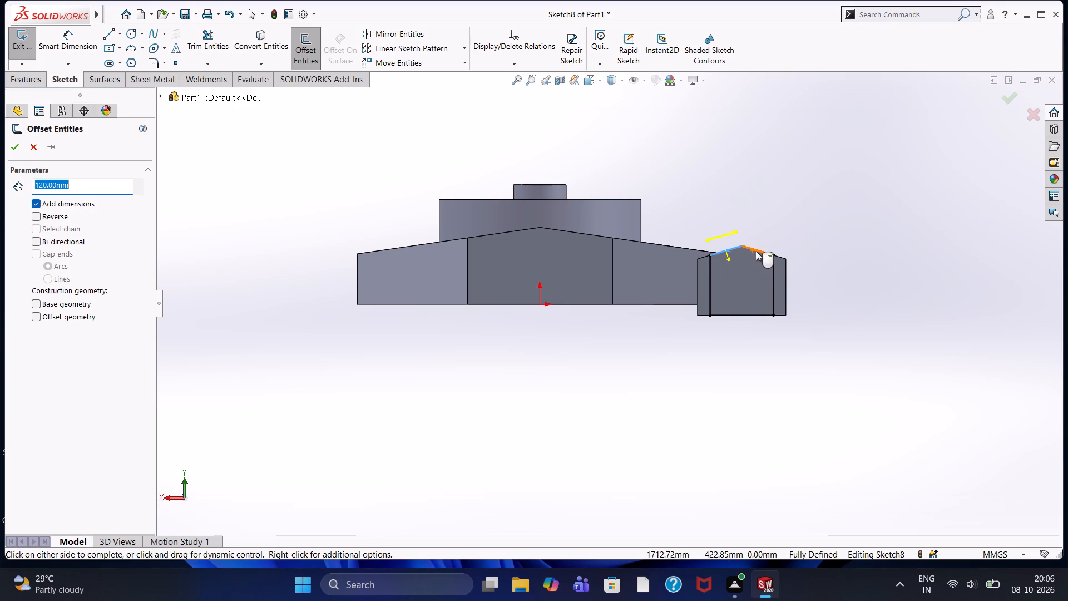
click(756, 251)
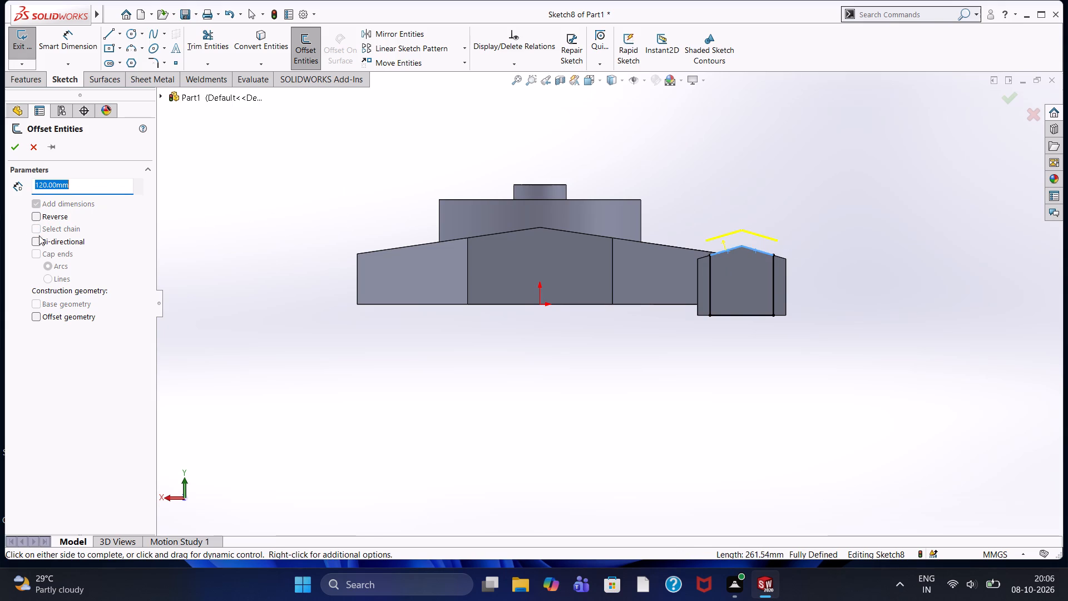
click(32, 214)
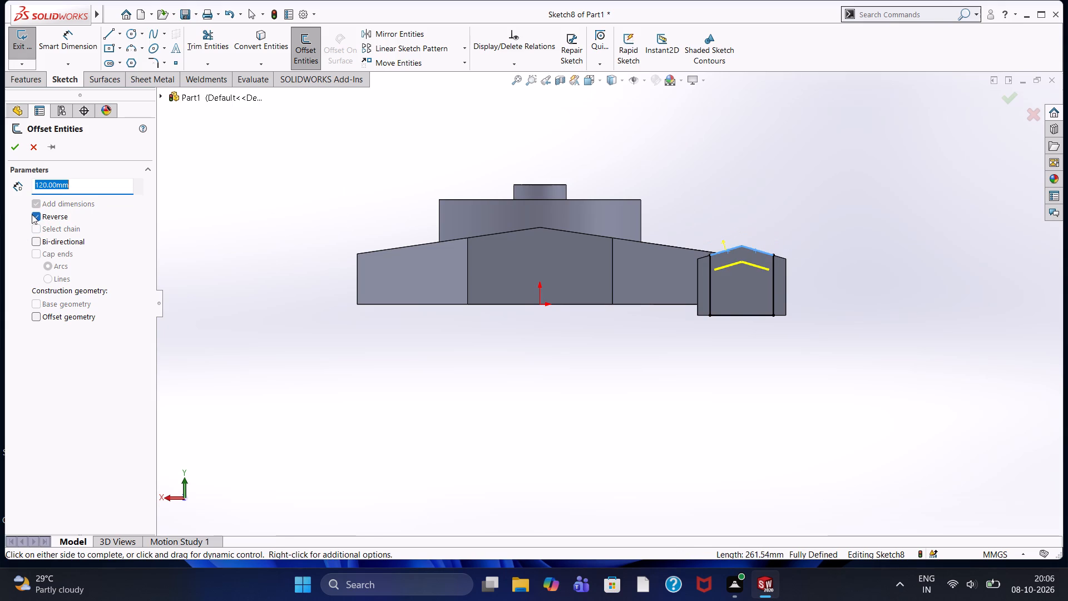
click(15, 140)
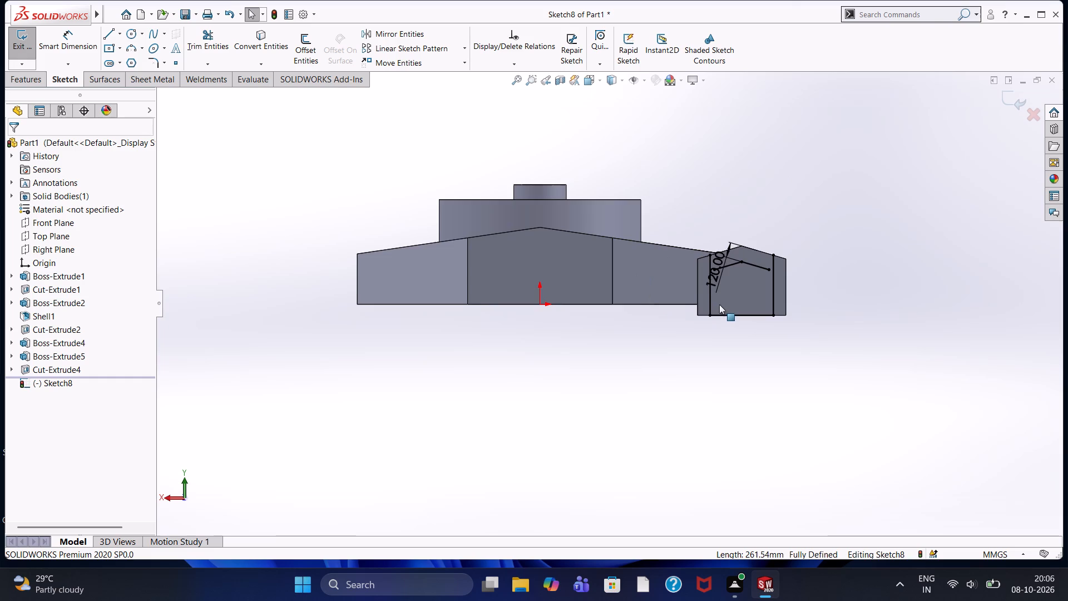
Sketch a line about 36 mm long from the offset profile's end nearest the four-armed body to the adjacent vertical side line.
scroll(719, 287, down, 7)
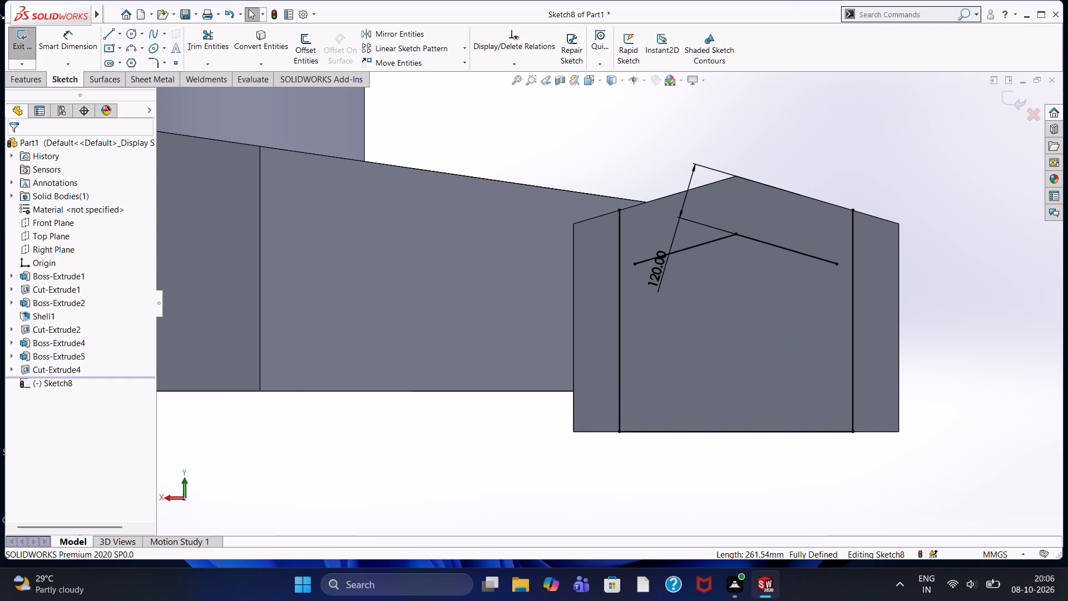
click(103, 37)
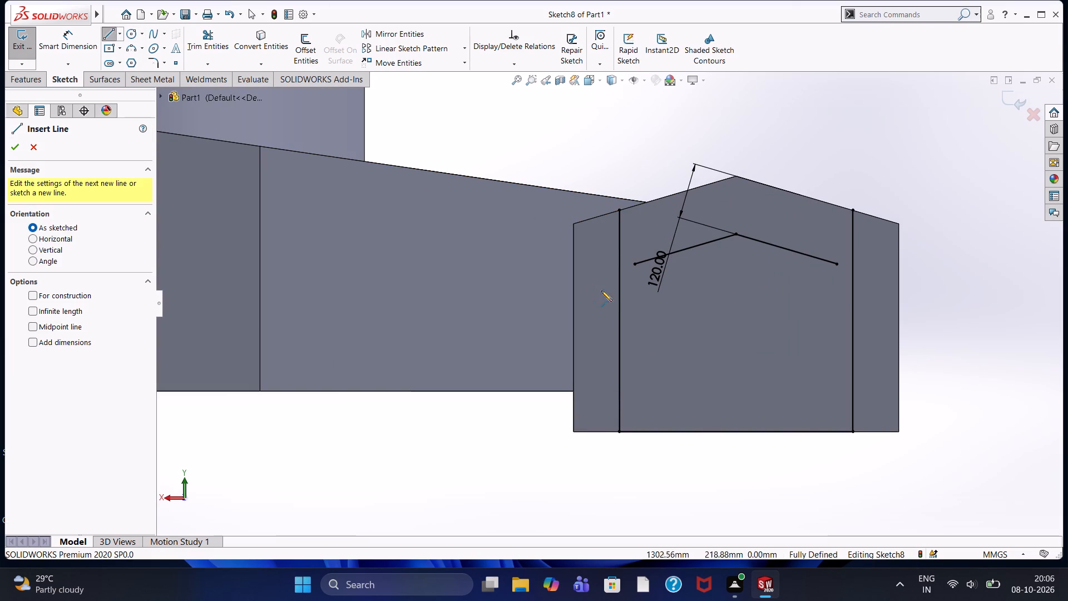
click(635, 265)
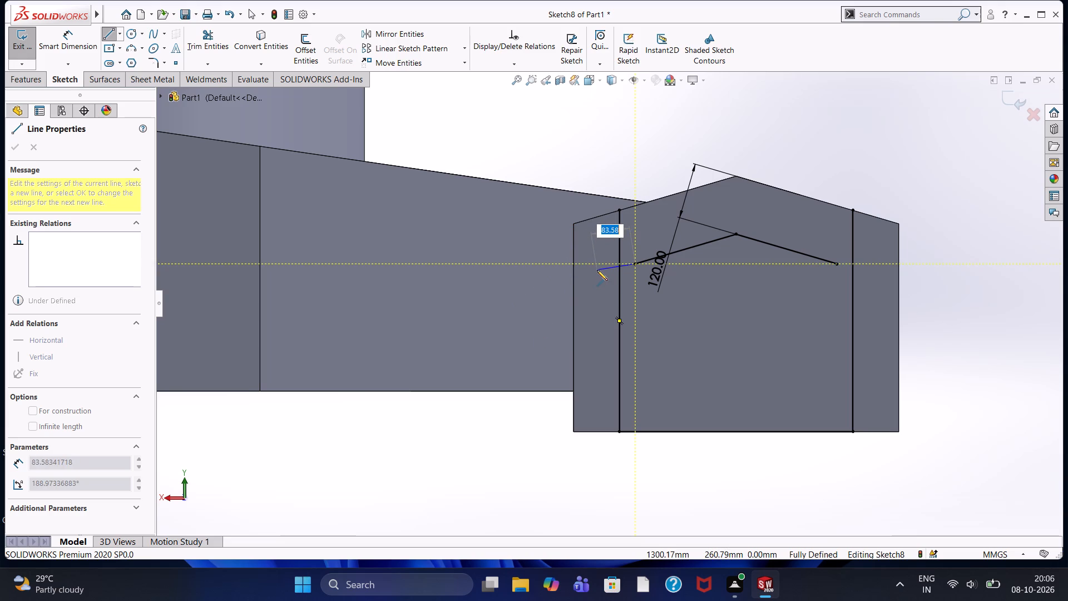
scroll(616, 277, up, 6)
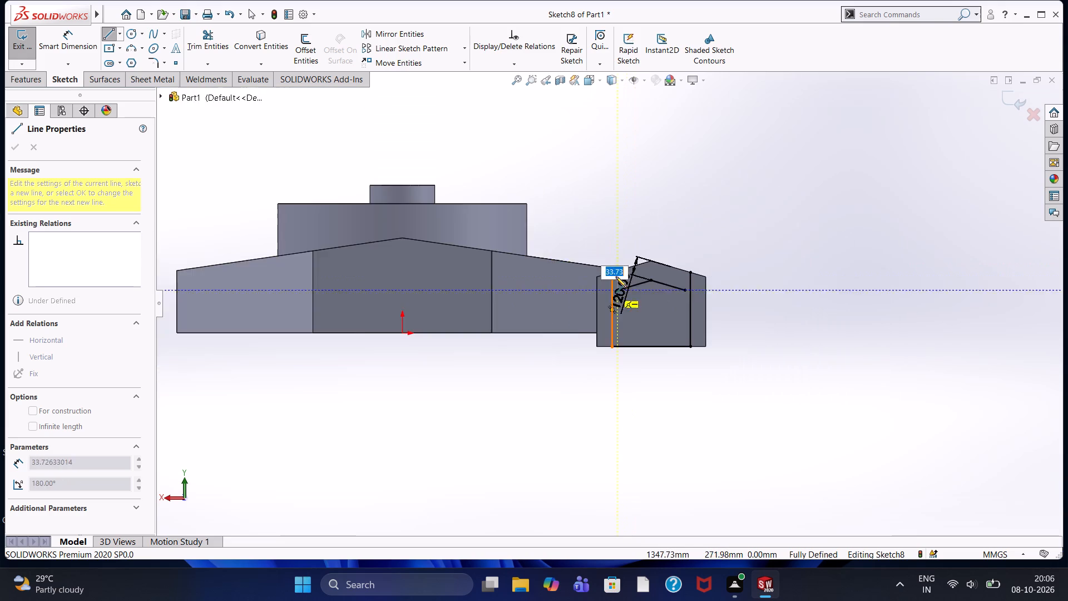
scroll(620, 304, down, 10)
scroll(592, 253, down, 7)
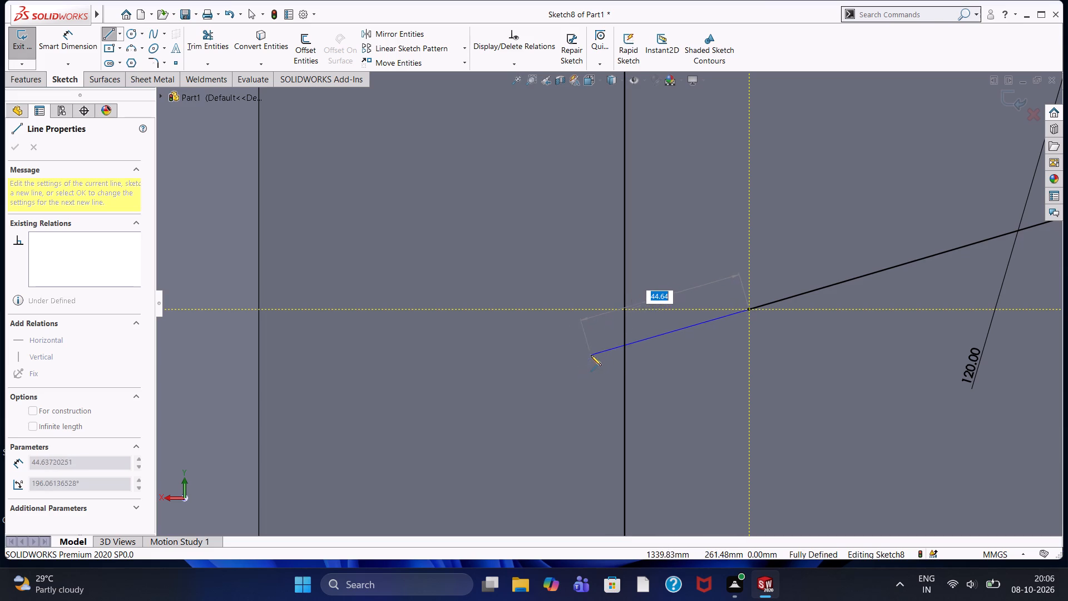
click(625, 351)
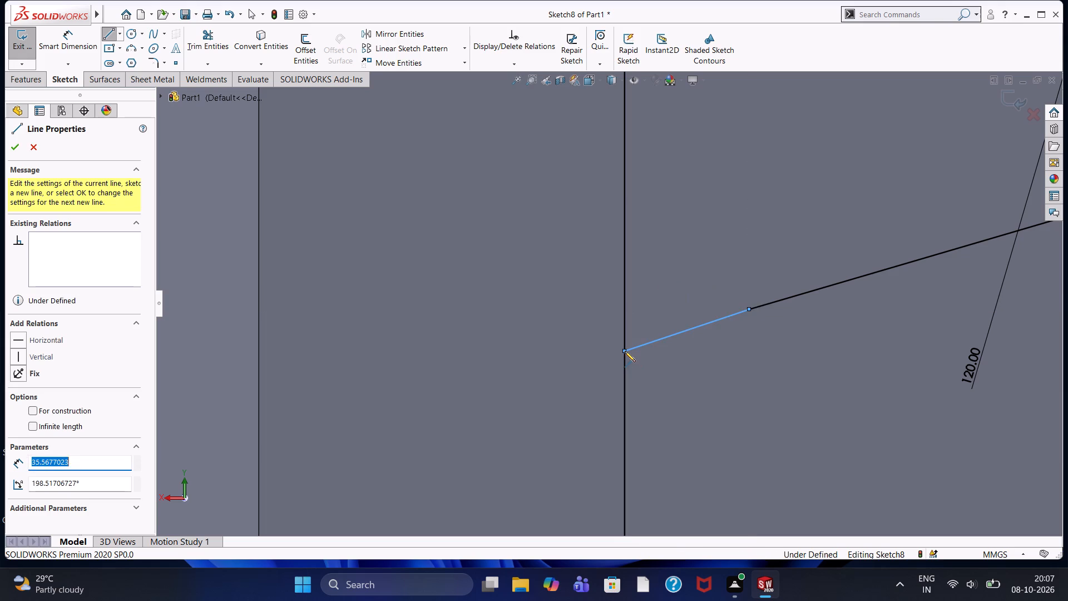
scroll(759, 376, up, 7)
key(Escape)
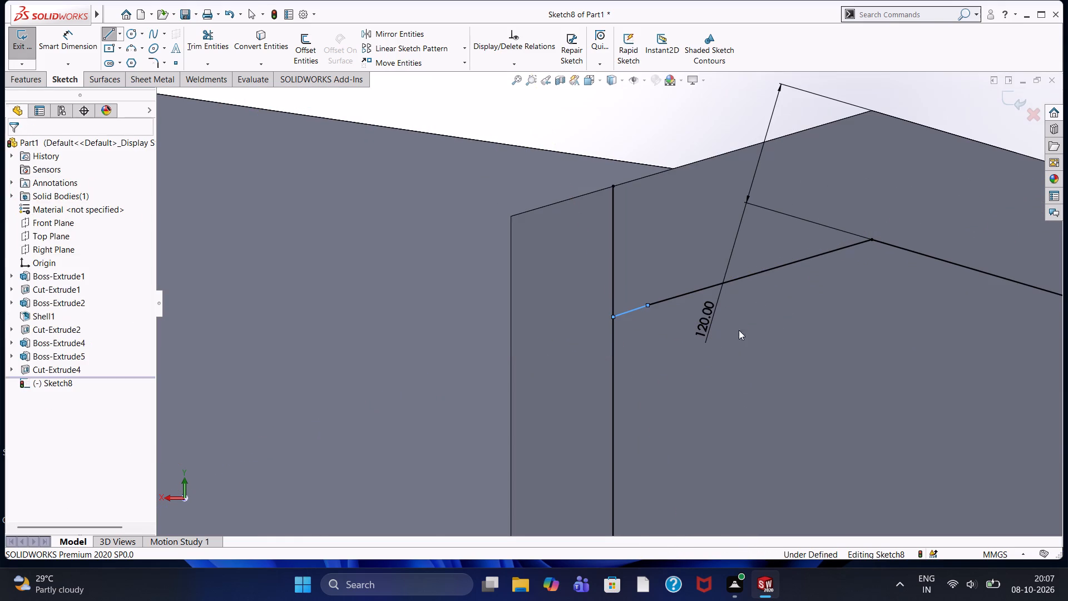
scroll(1020, 280, up, 5)
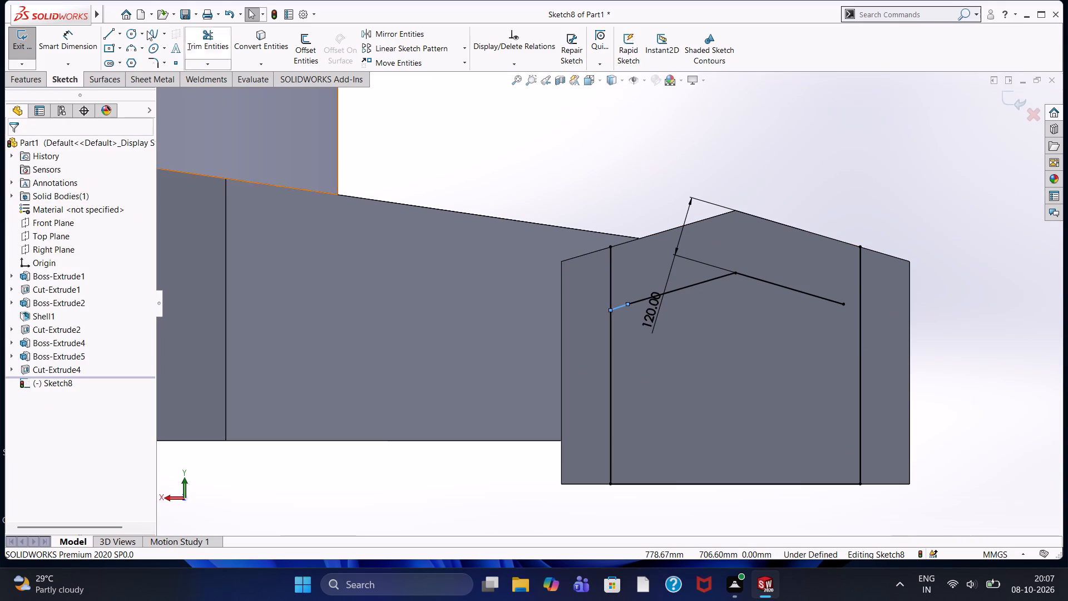
Sketch a short line from the offset profile's other end to the vertical side line farthest from the four-armed body.
click(110, 37)
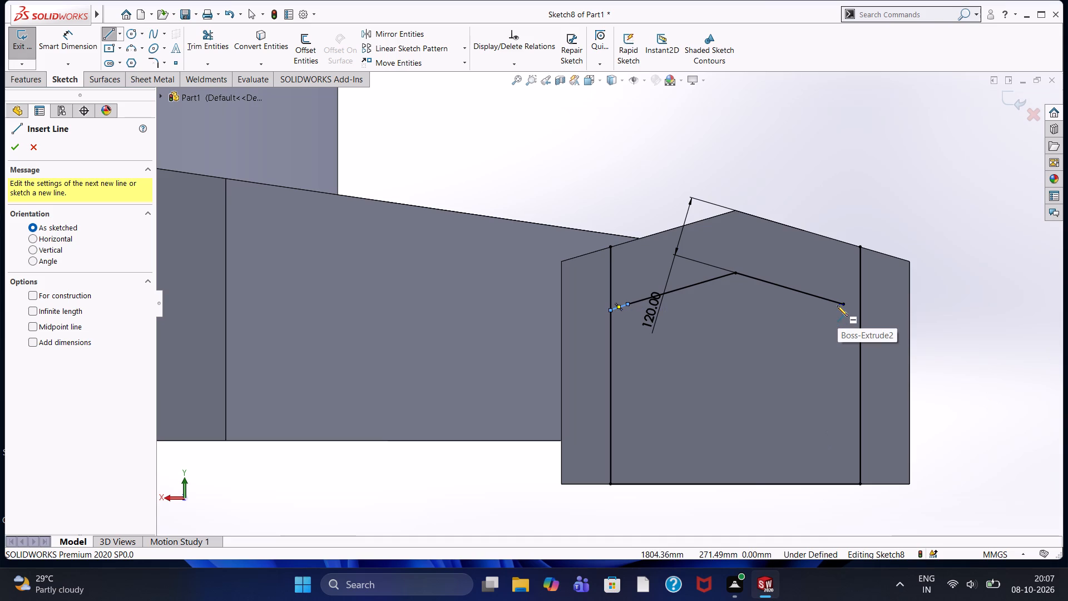
click(845, 305)
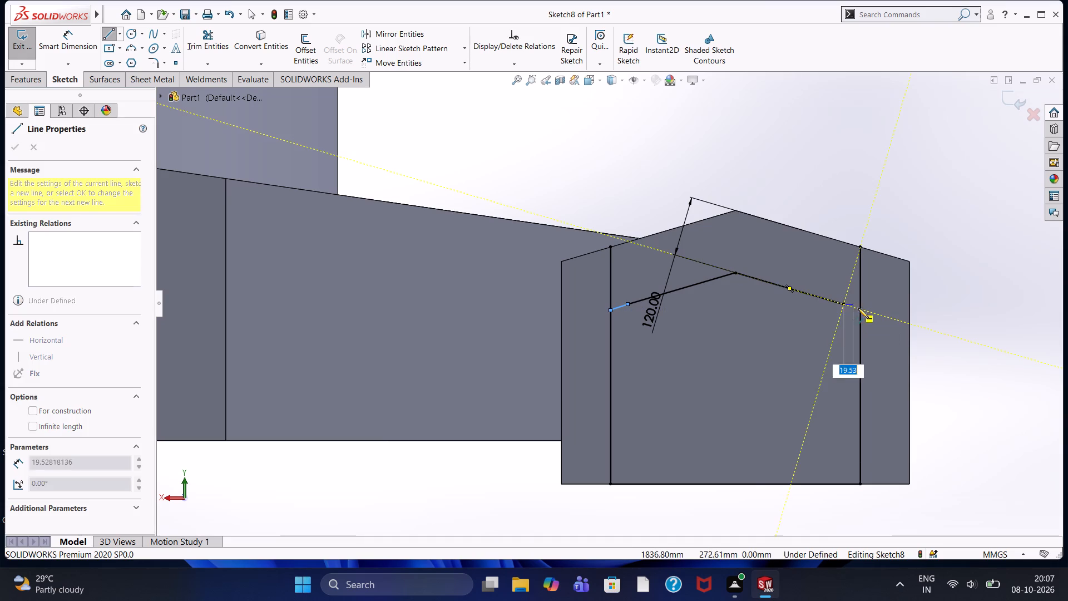
click(862, 311)
key(Escape)
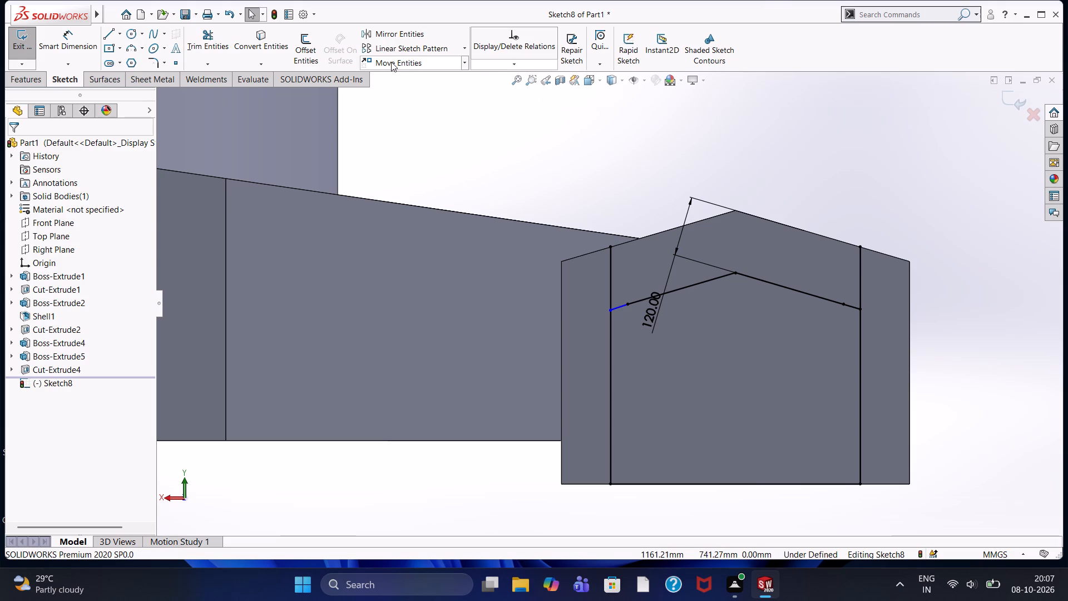
Trim away the portions of both vertical side lines above the offset sloping lines to leave a closed peaked profile.
click(206, 42)
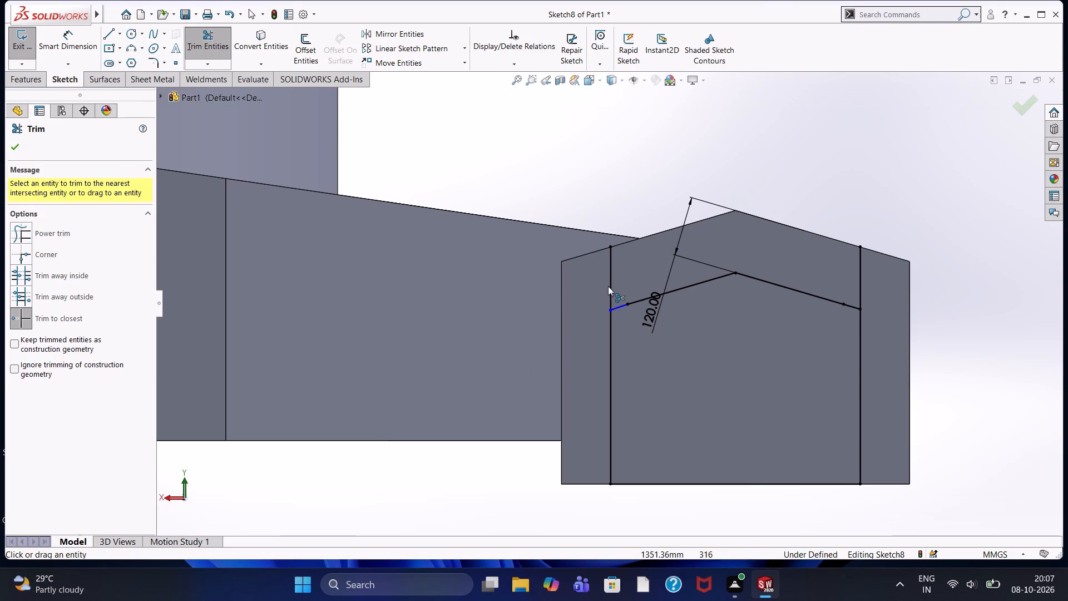
click(608, 286)
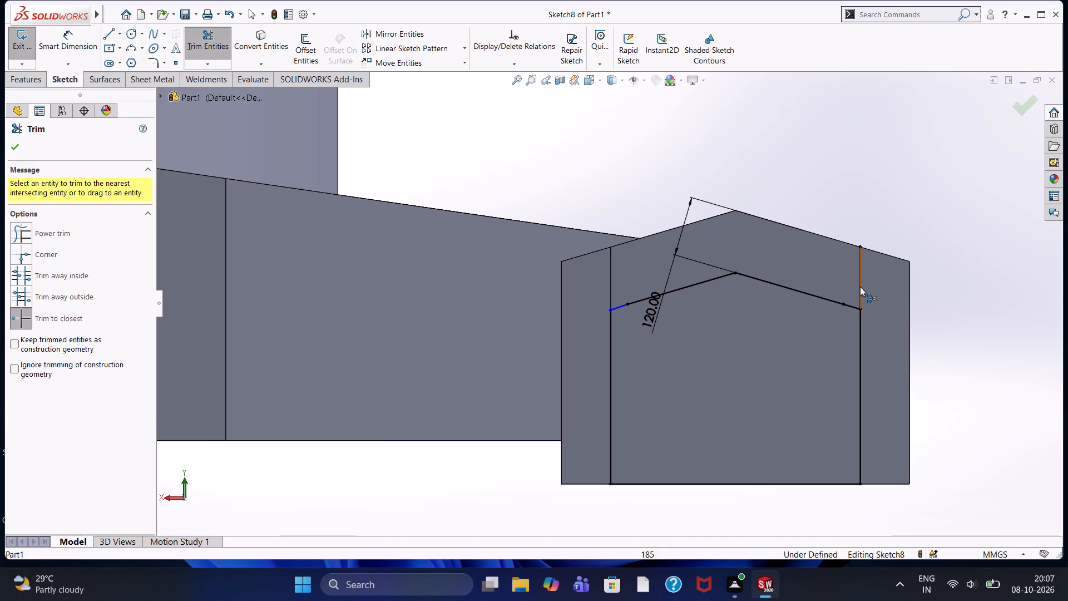
click(859, 286)
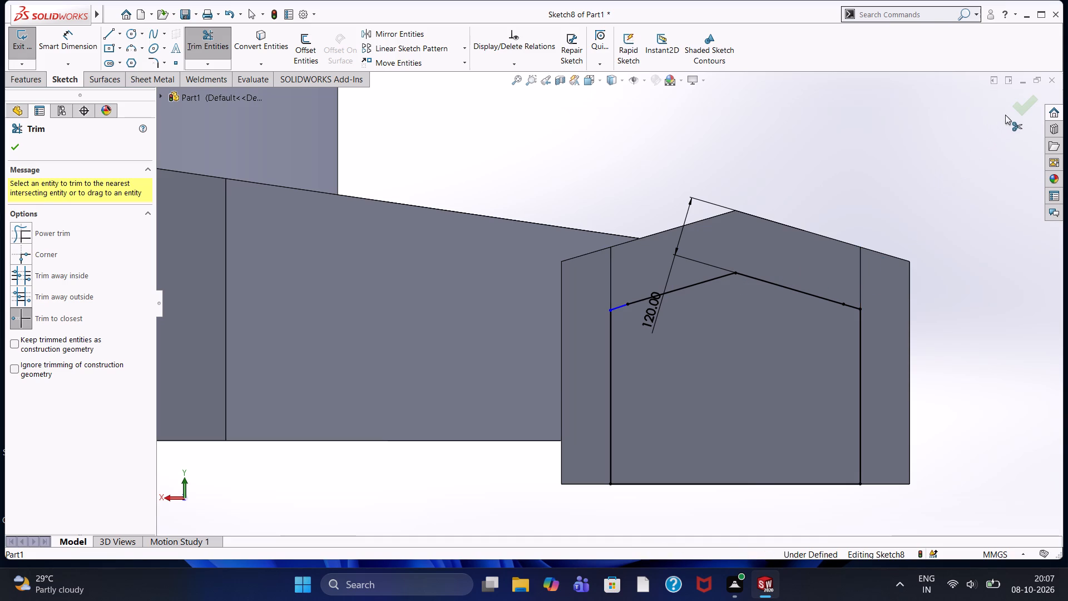
click(1016, 107)
Begin an extruded cut of the inset peaked profile through the side bar, starting at a 60 mm offset from the sketch plane.
middle_click(851, 158)
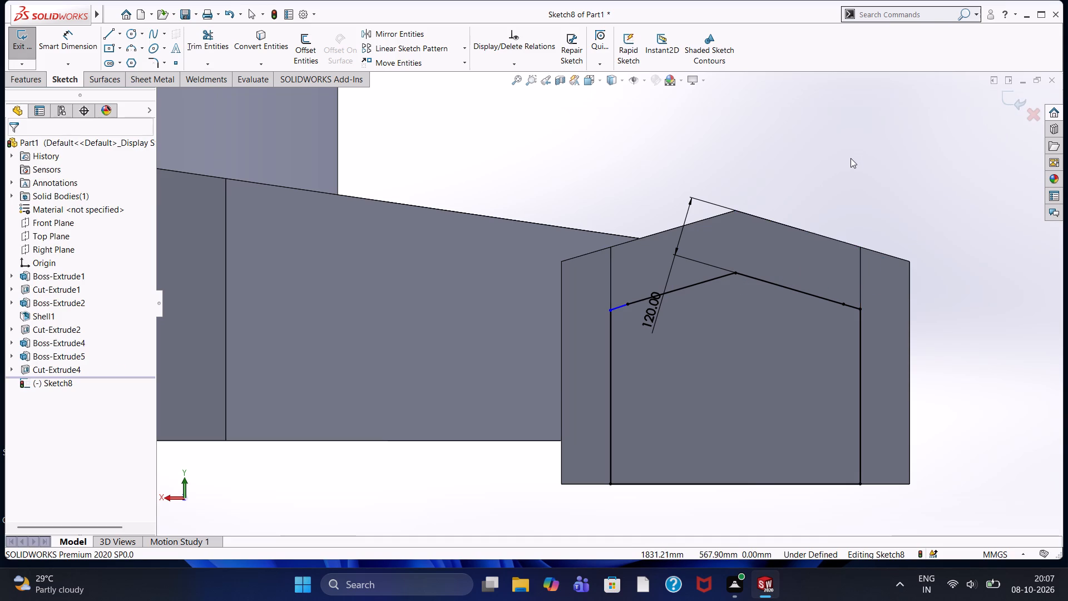
middle_drag(804, 179, 804, 190)
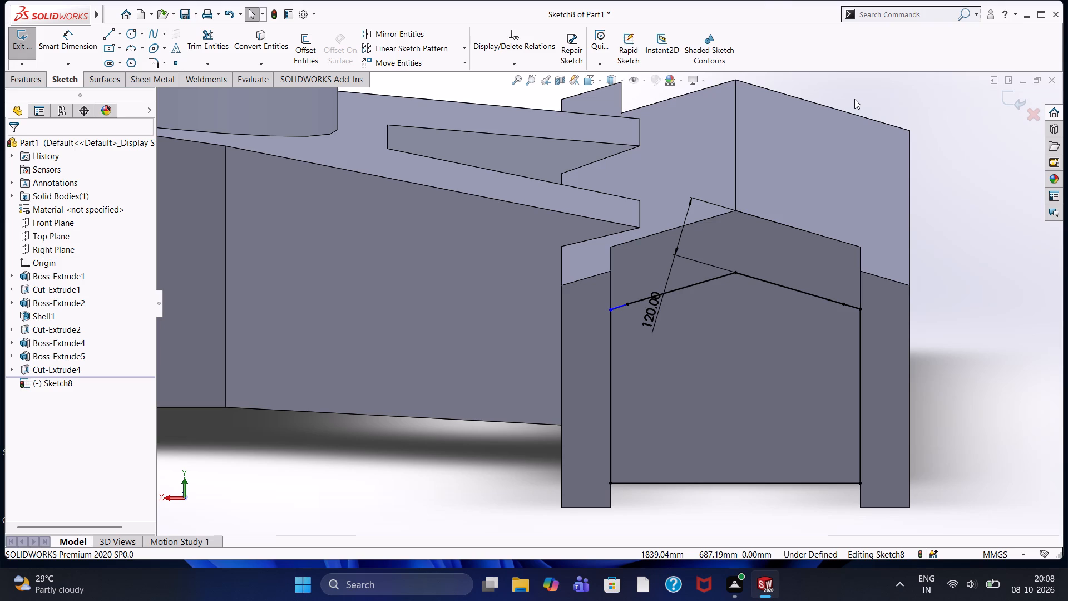
scroll(818, 157, up, 4)
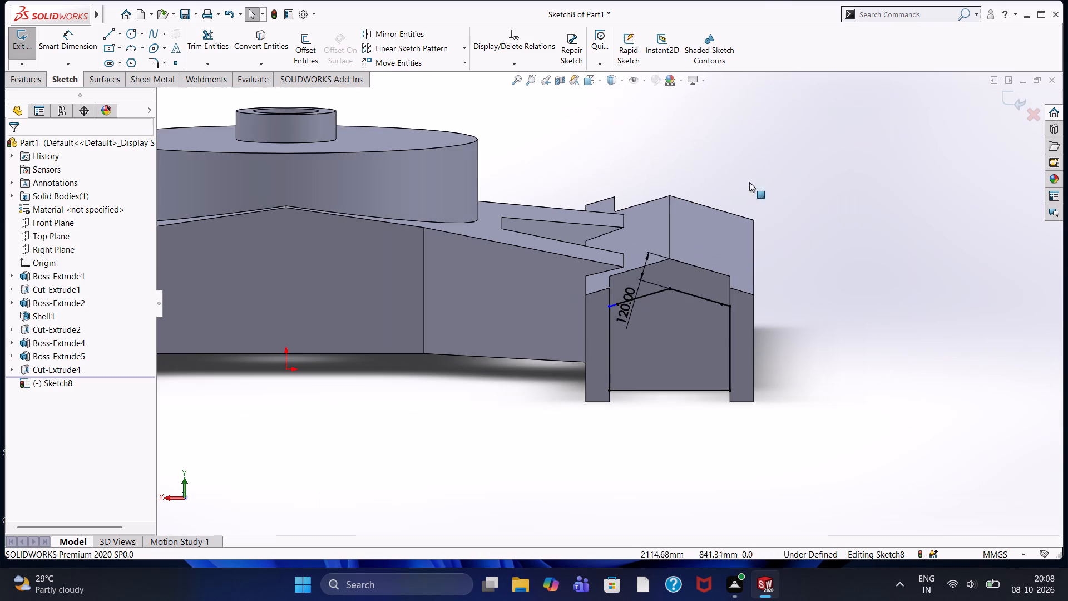
click(23, 84)
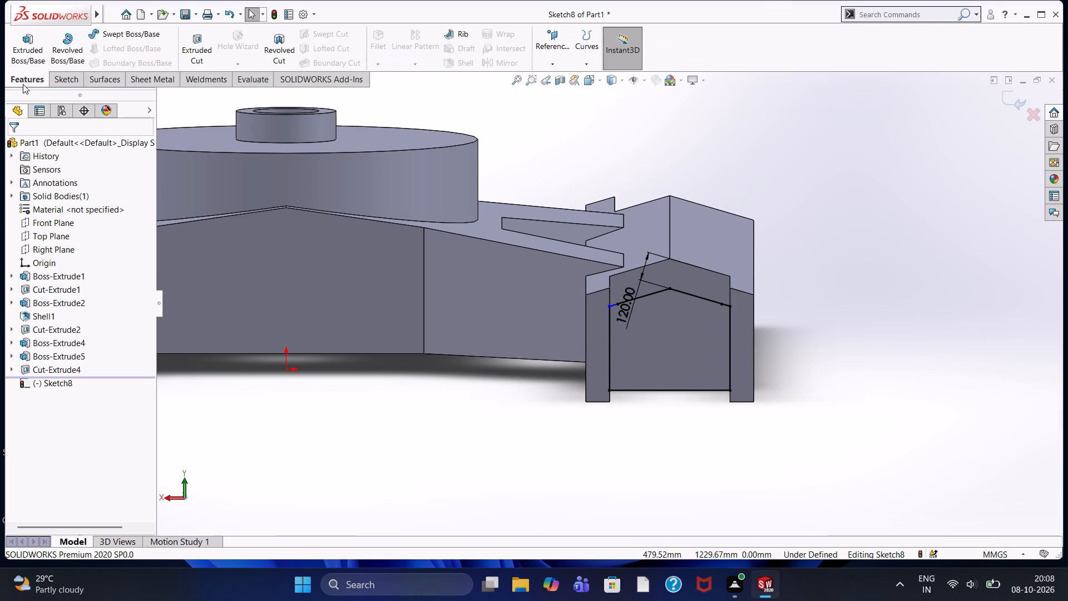
click(185, 52)
click(51, 186)
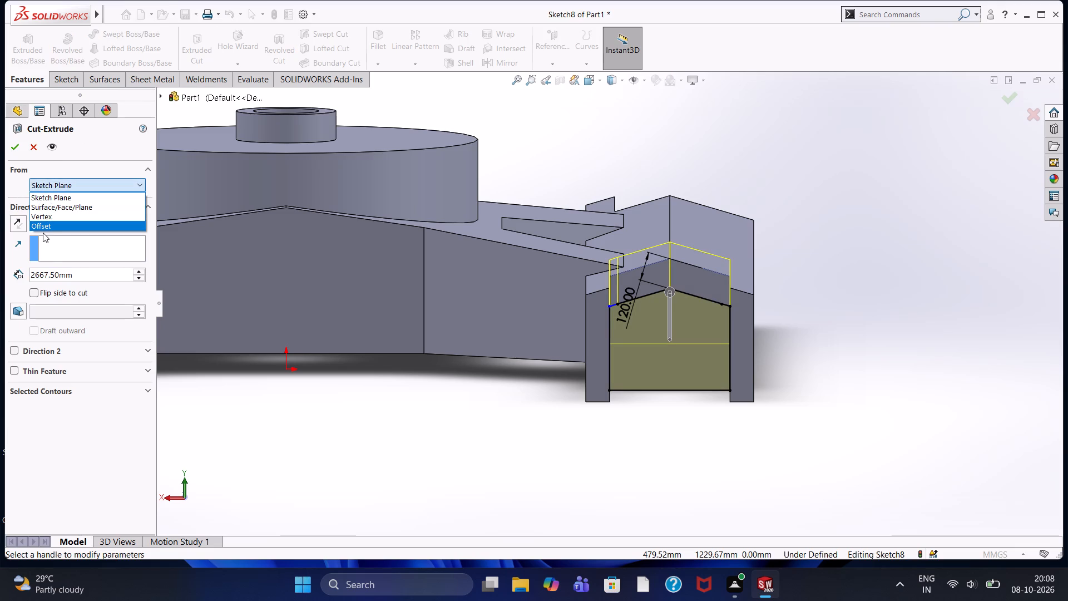
click(46, 231)
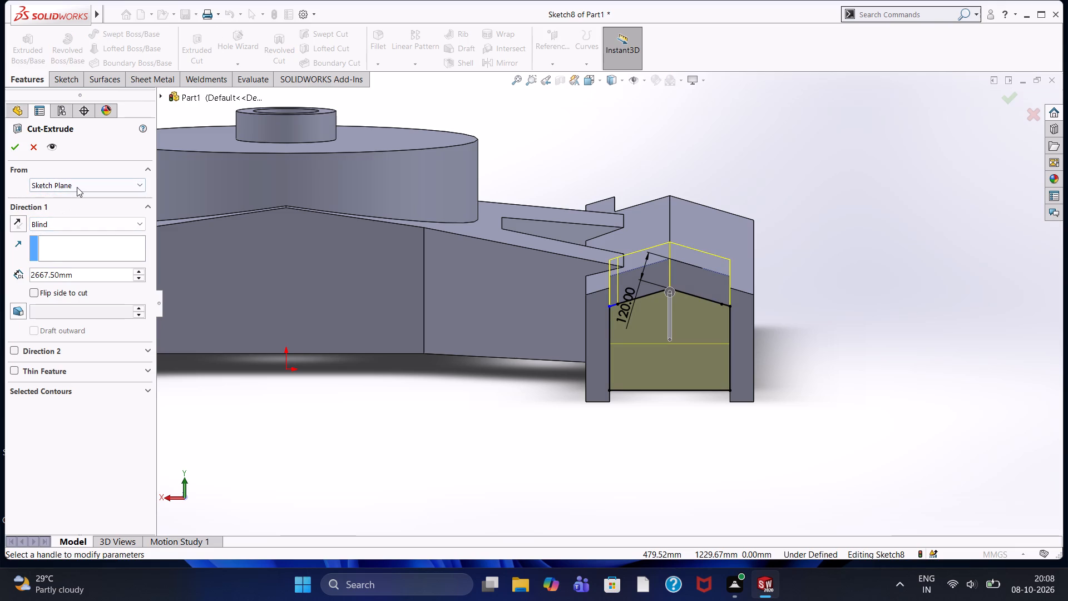
click(77, 187)
click(71, 221)
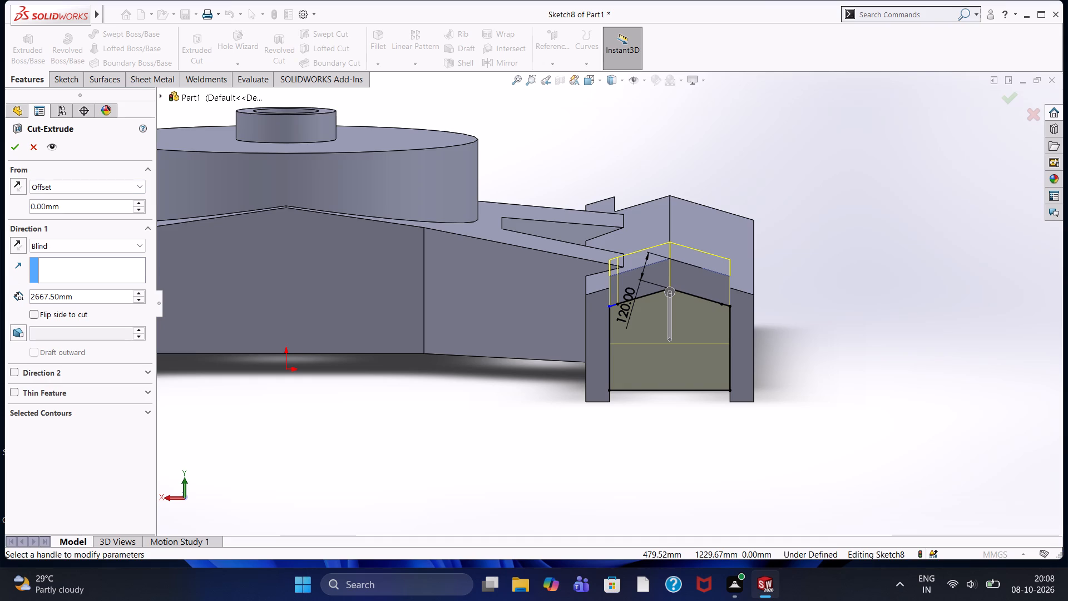
drag(72, 204, 0, 194)
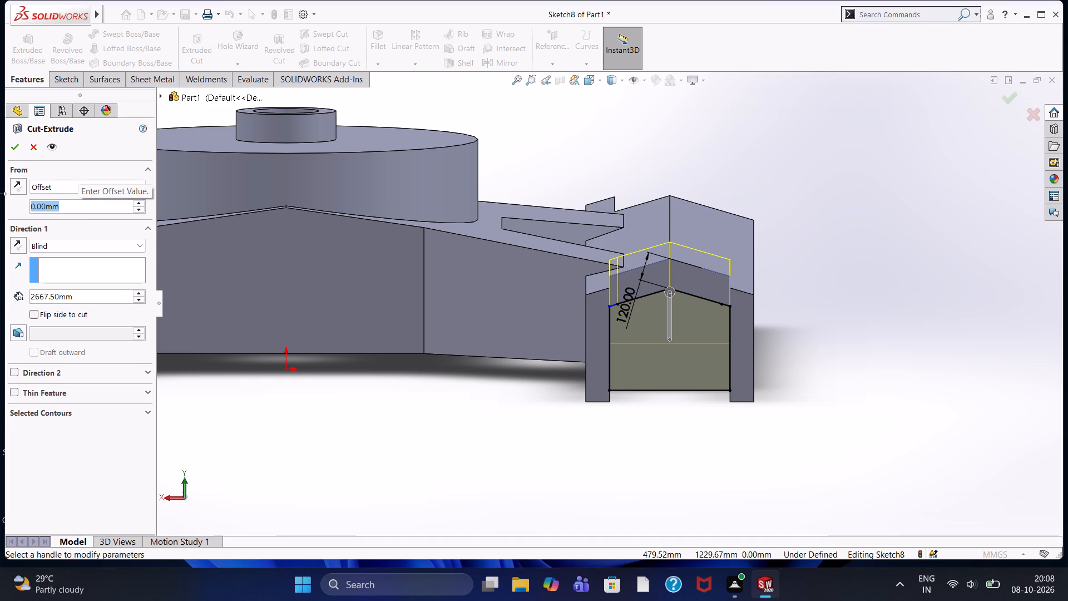
text(60)
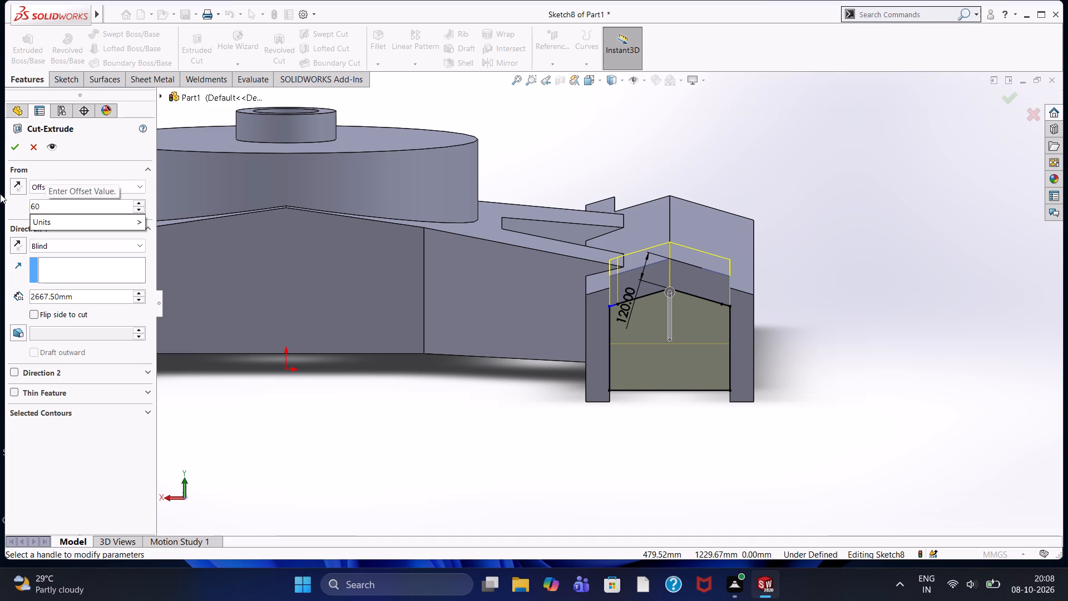
key(Return)
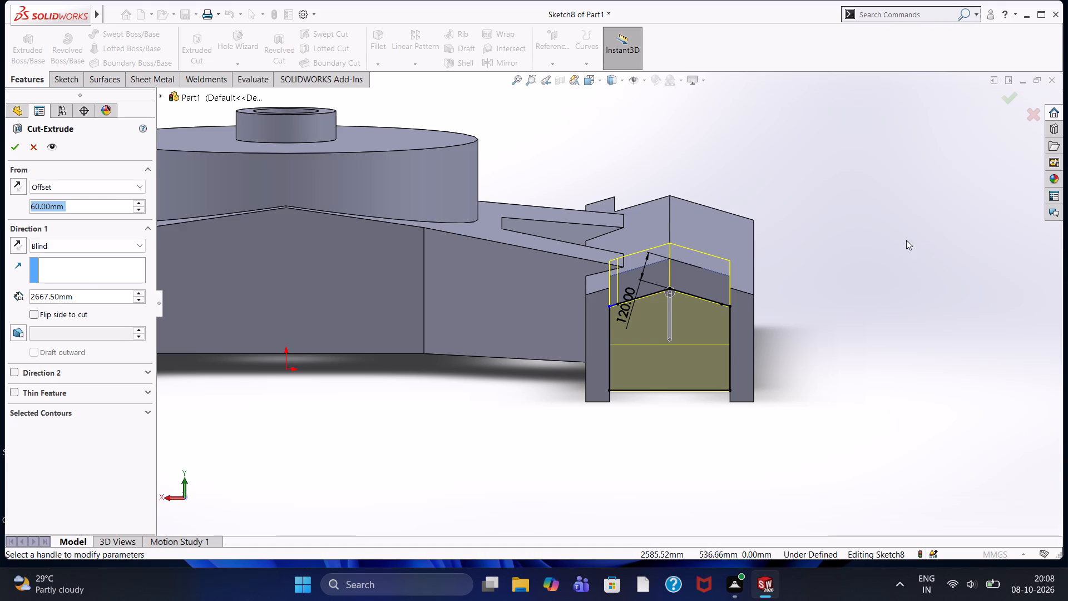
scroll(882, 210, up, 1)
middle_drag(787, 185, 789, 306)
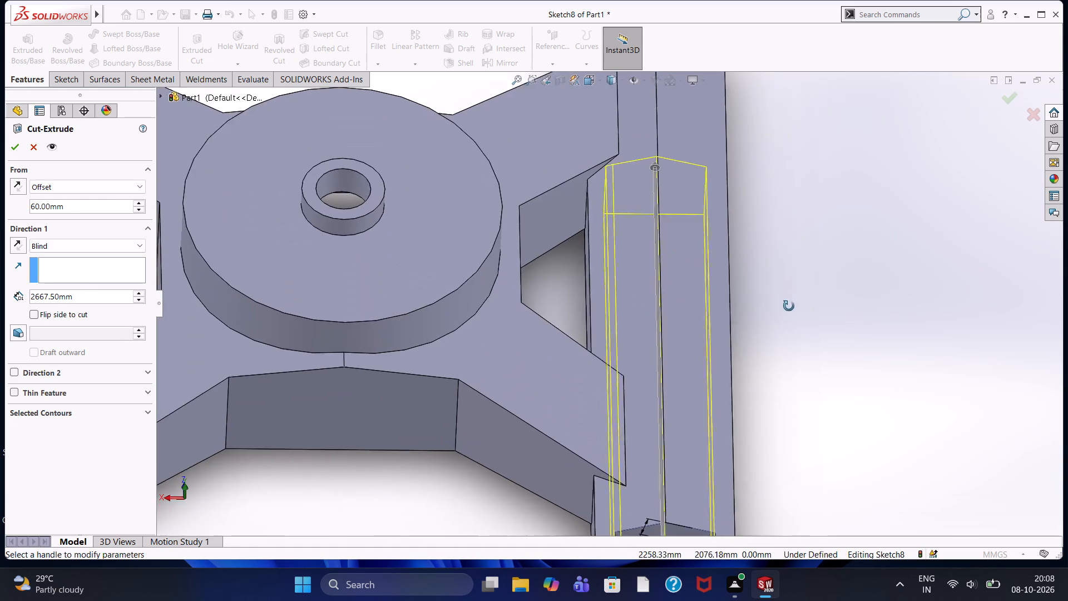
middle_drag(789, 306, 794, 275)
middle_click(794, 275)
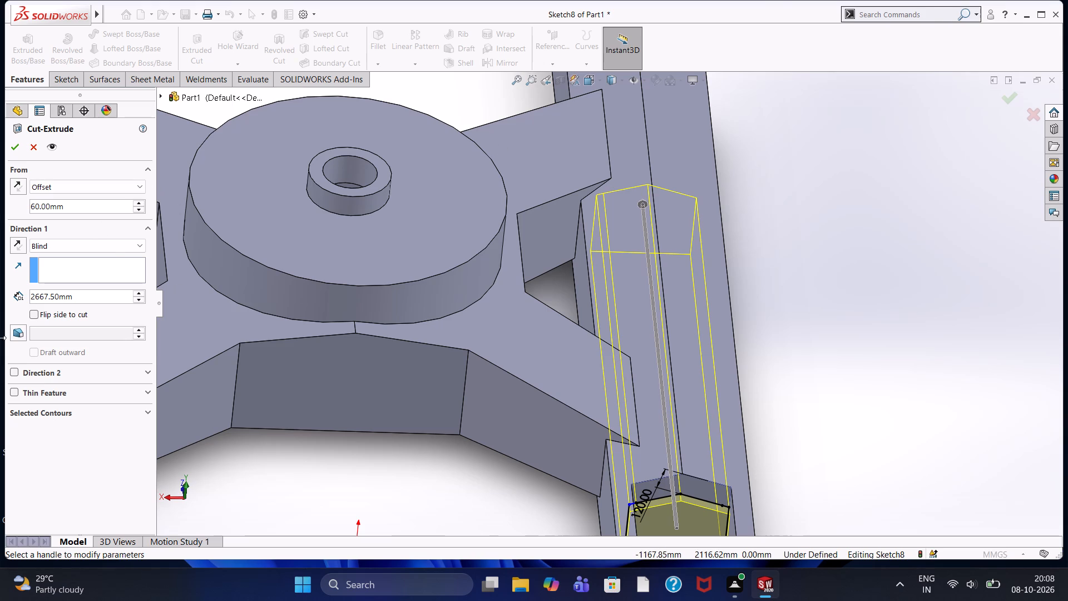
End the cut with Offset From Surface, 60 mm from the bar's opposite peaked end face, and finish the feature.
click(66, 248)
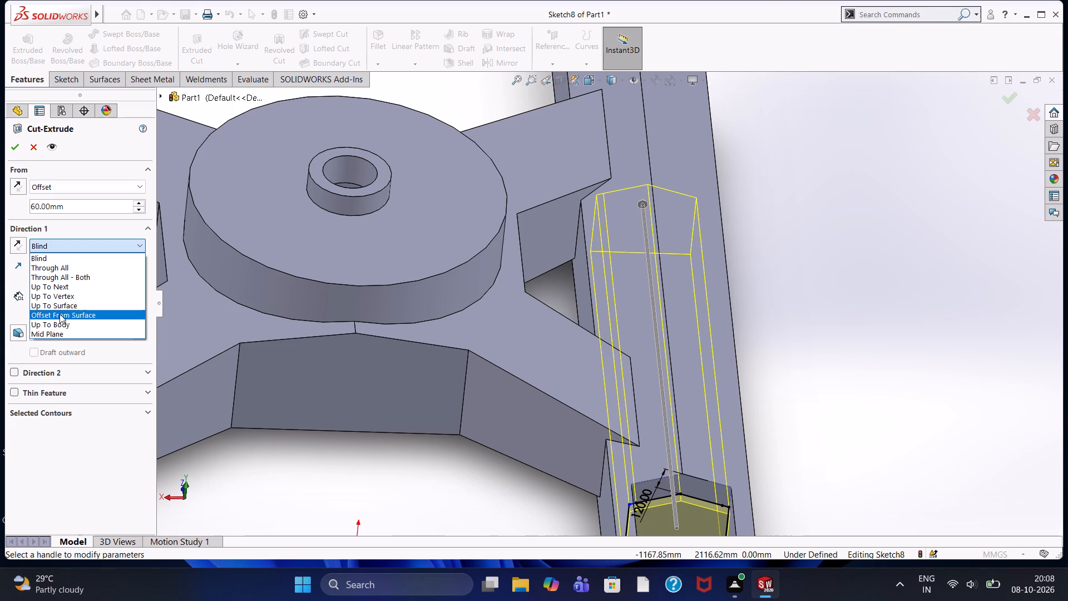
click(60, 314)
scroll(566, 267, up, 6)
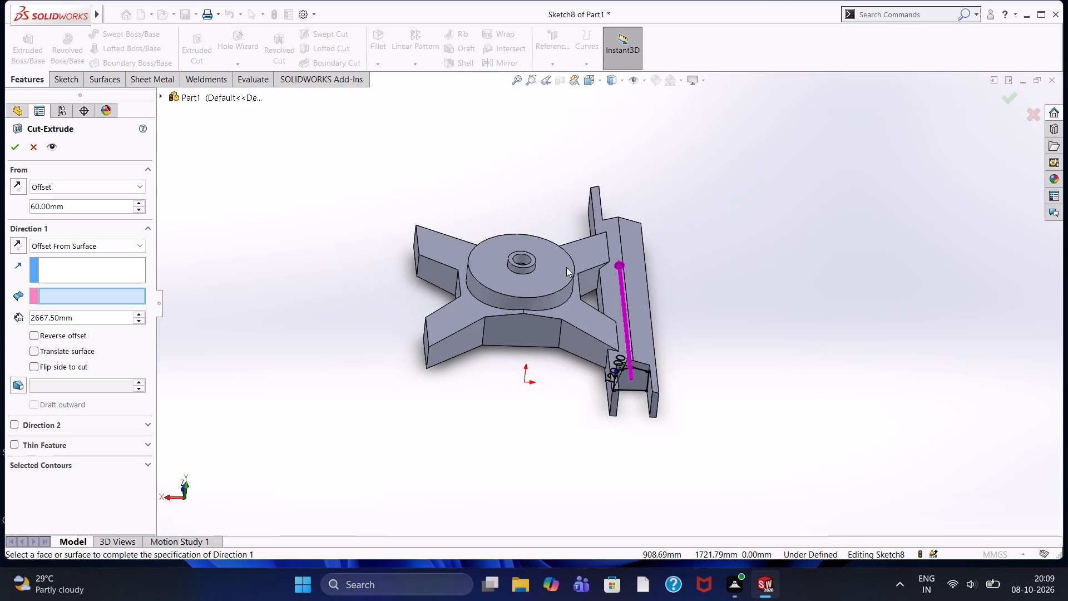
middle_drag(664, 225, 649, 295)
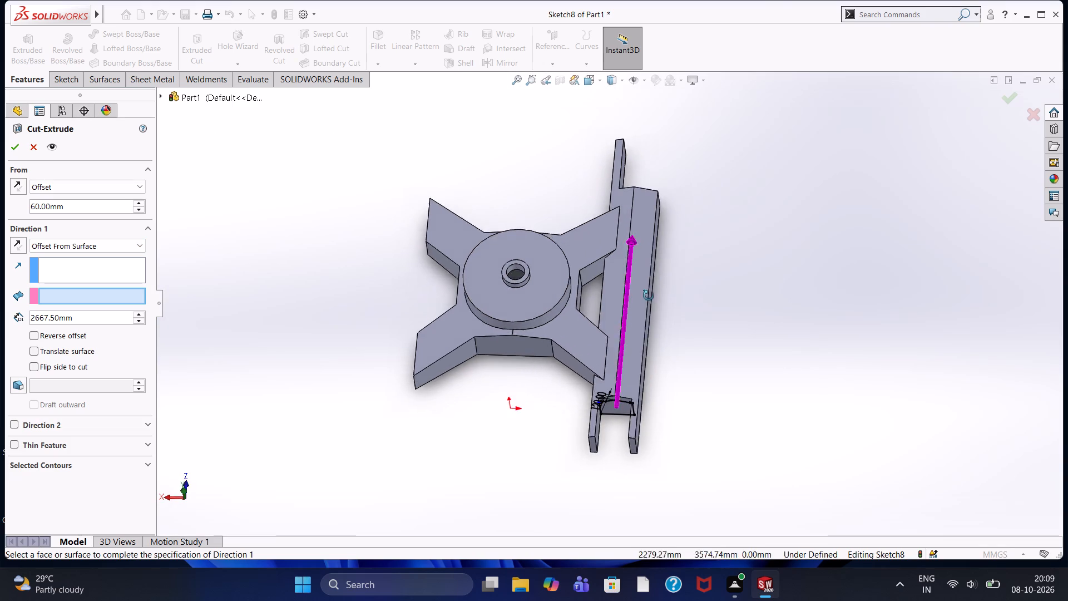
middle_drag(649, 295, 647, 438)
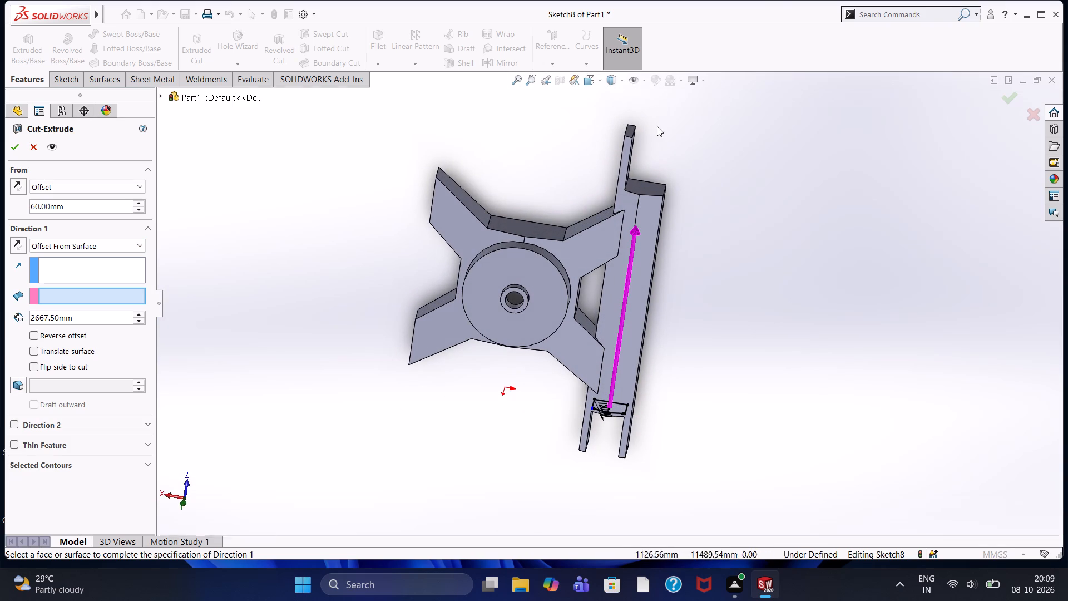
click(641, 187)
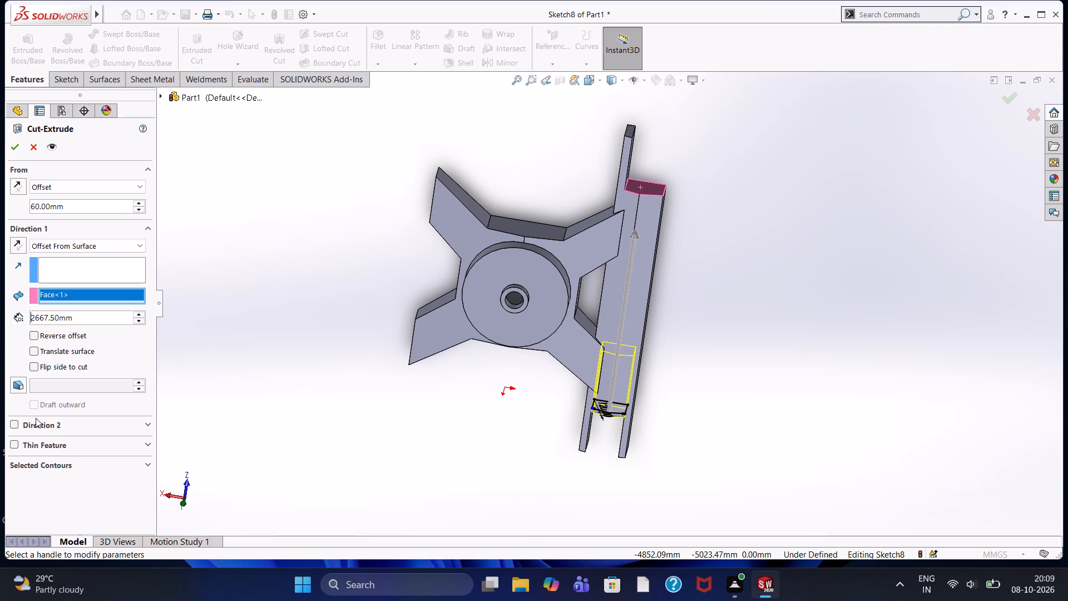
drag(86, 320, 0, 339)
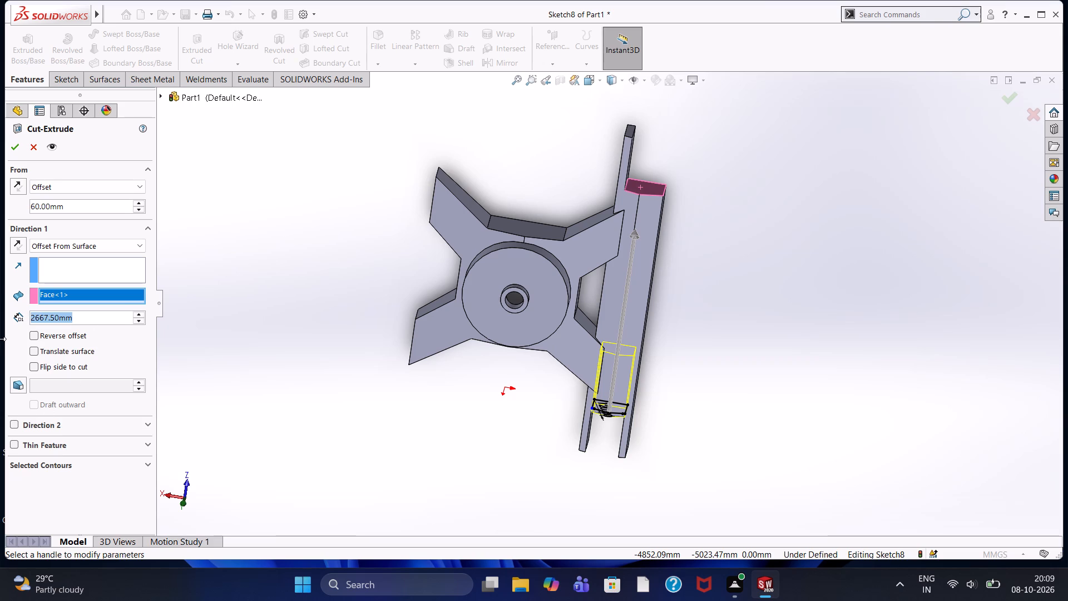
text(60)
key(Return)
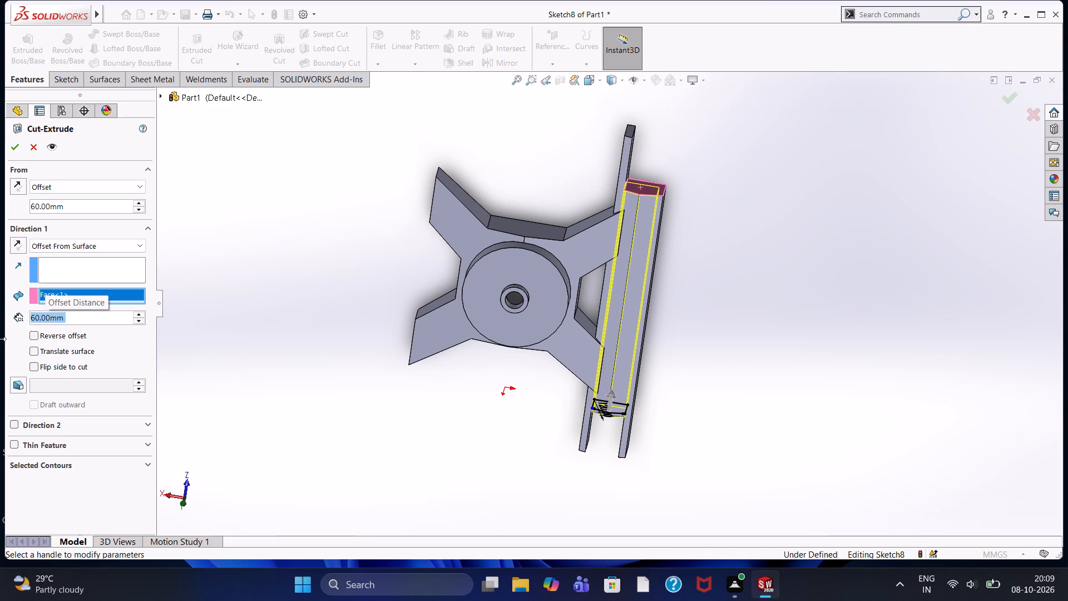
click(10, 155)
click(382, 268)
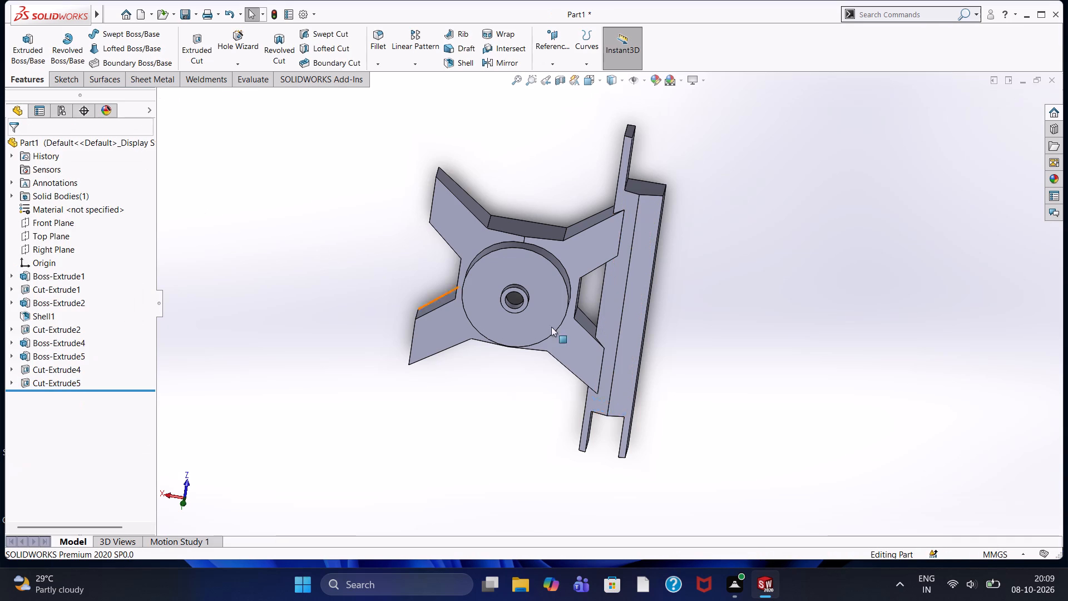
Start a sketch on the face of the bar's single projecting end arm that faces away from the four-armed body.
middle_drag(657, 370, 231, 71)
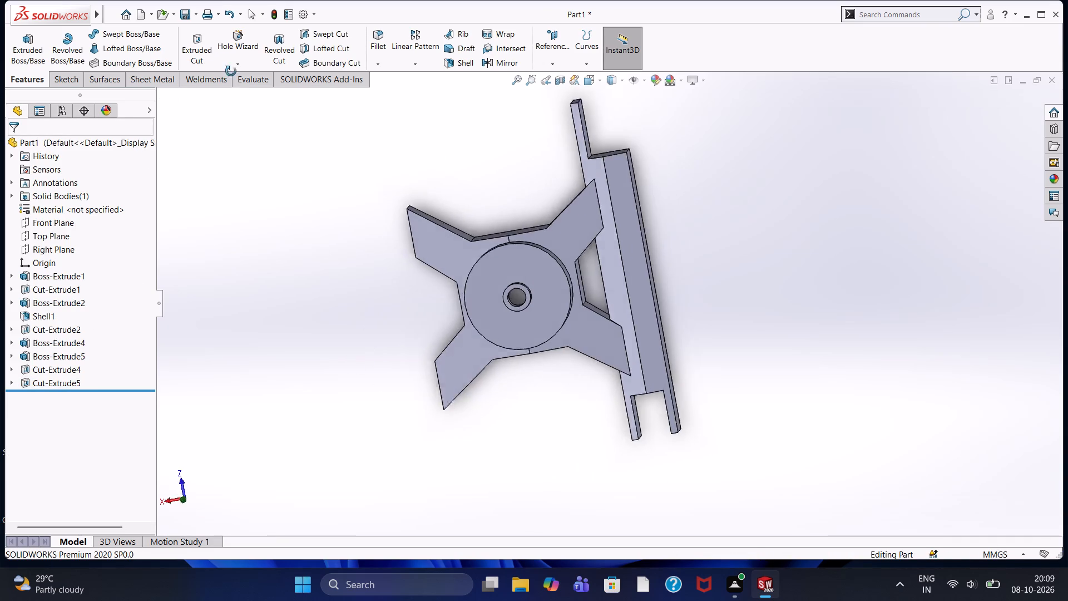
middle_drag(231, 71, 548, 423)
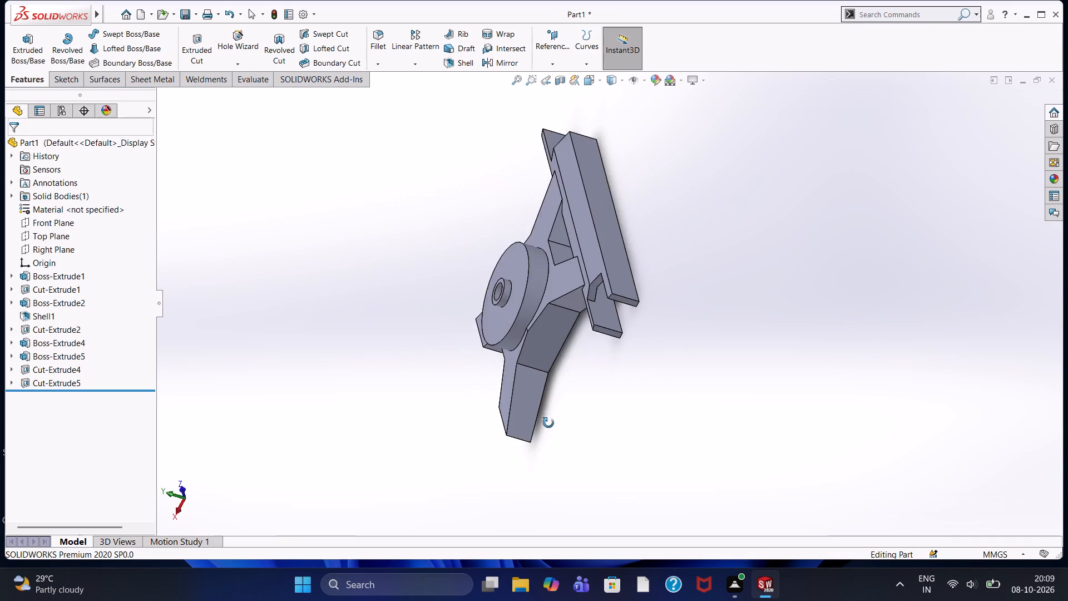
middle_drag(548, 423, 573, 348)
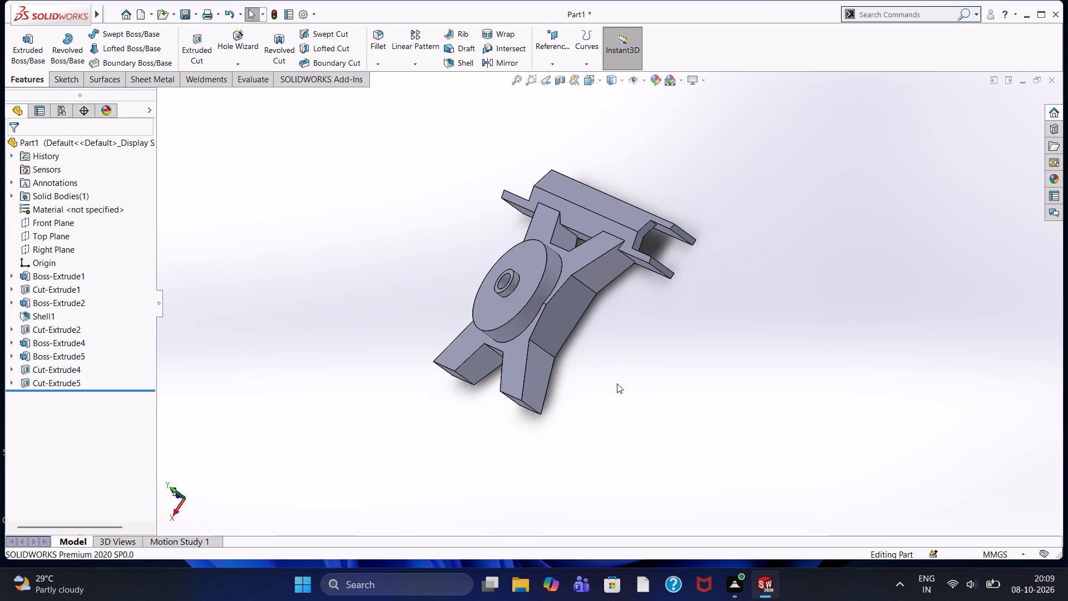
scroll(591, 460, up, 2)
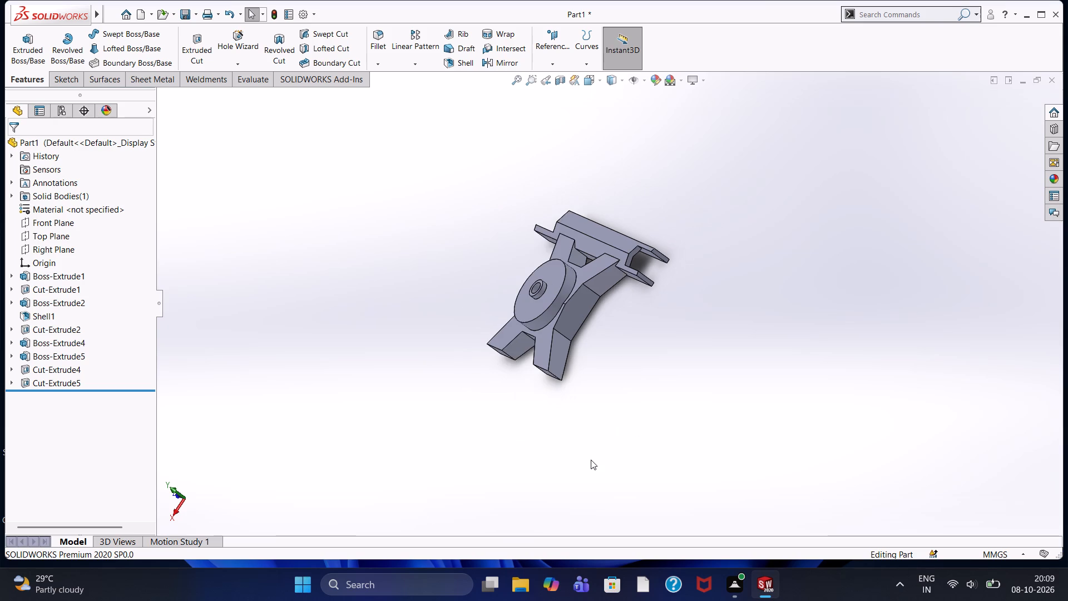
scroll(591, 460, down, 1)
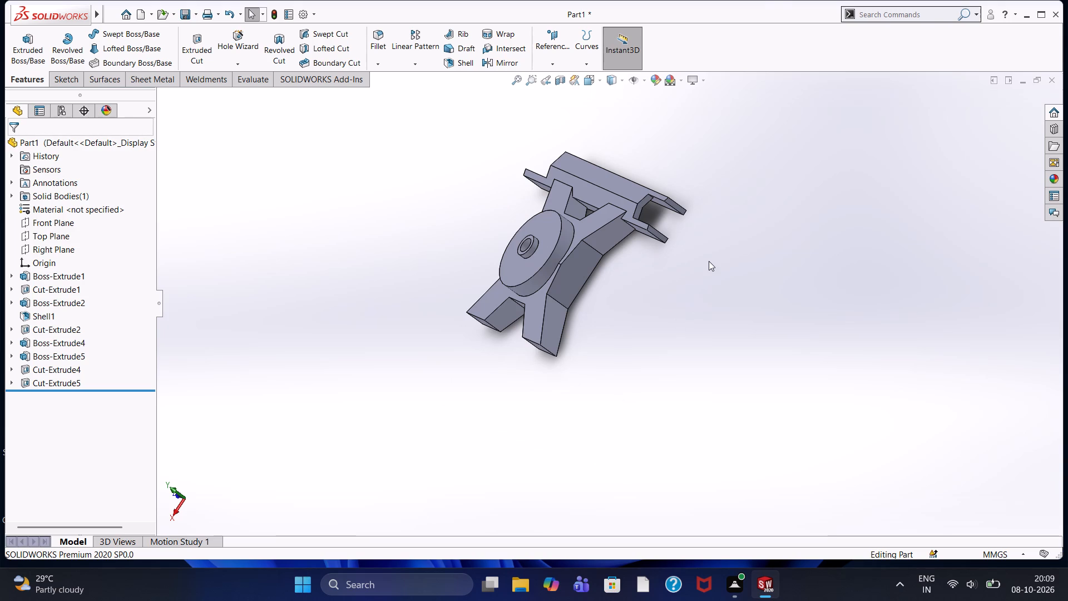
middle_drag(678, 293, 622, 387)
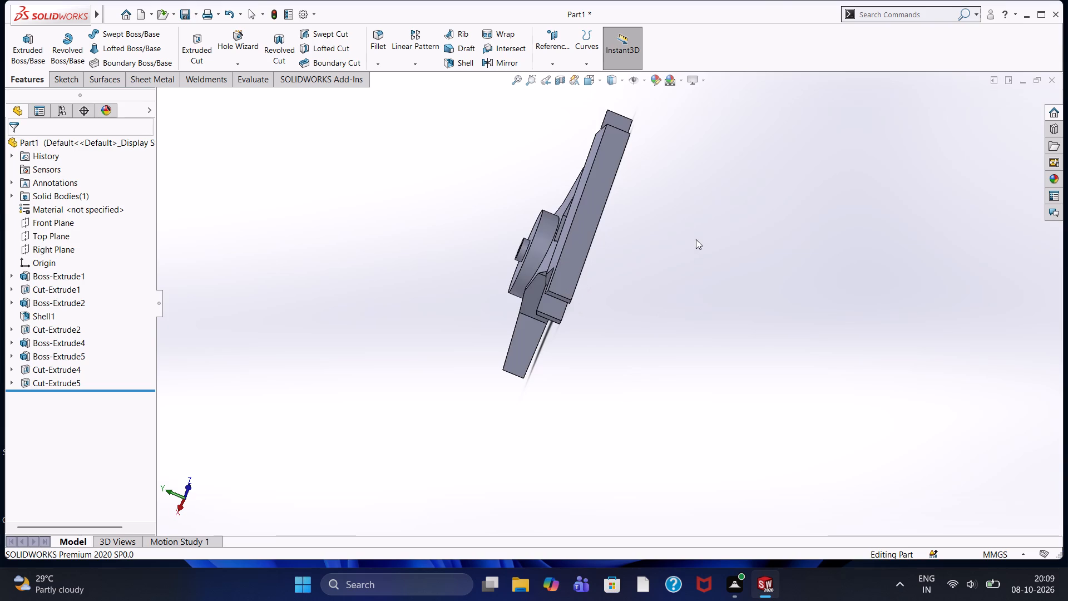
middle_drag(698, 246, 675, 347)
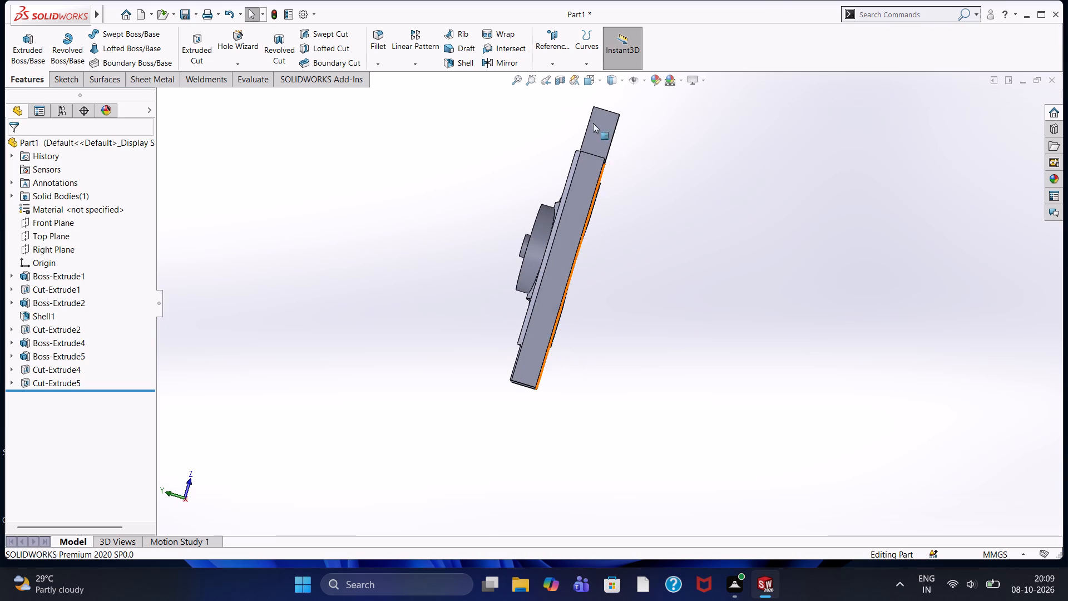
click(597, 135)
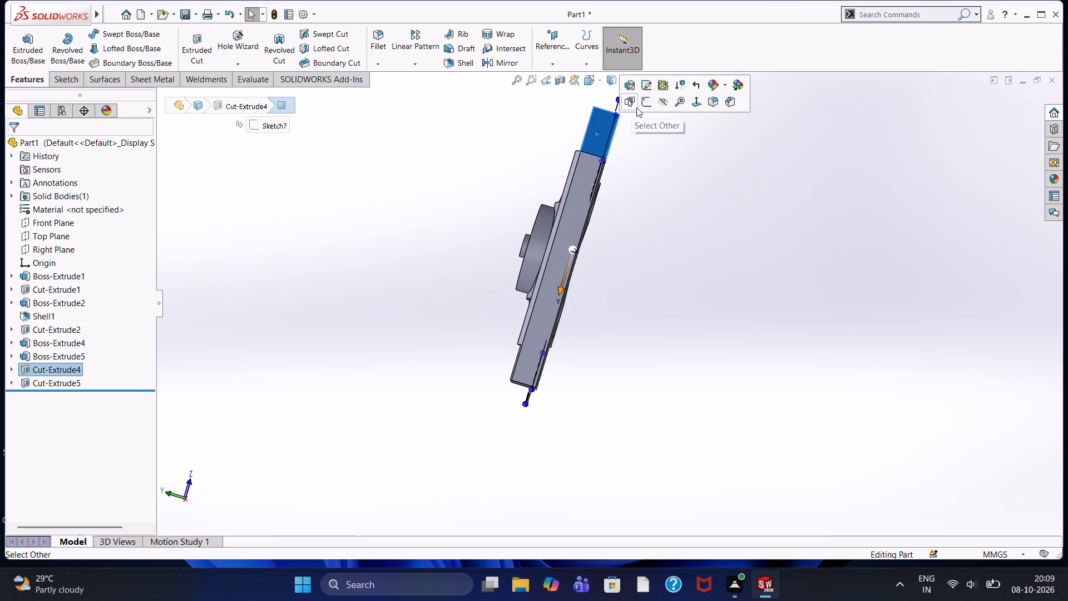
click(645, 98)
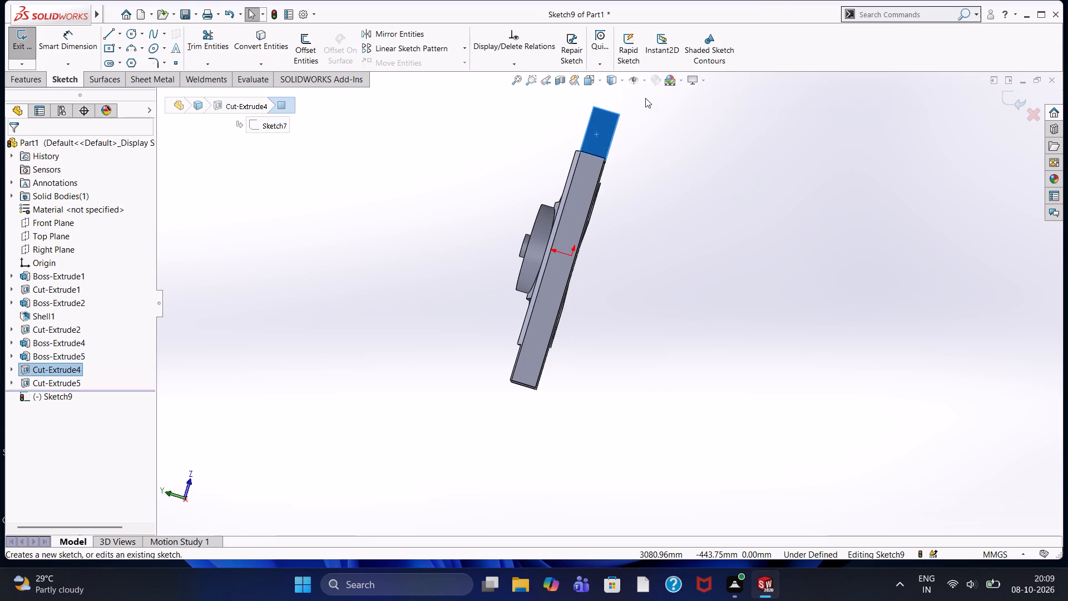
key(ctrl+8)
click(649, 193)
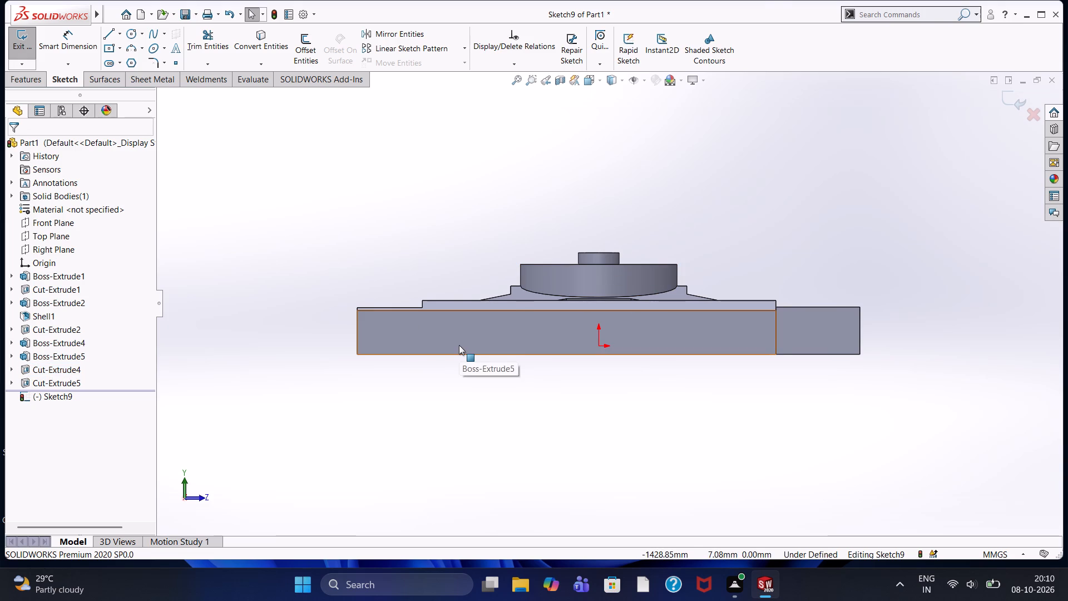
Sketch a horizontal construction line from the midpoint of the arm's end edge back past the arm's base into the bar.
scroll(459, 345, up, 1)
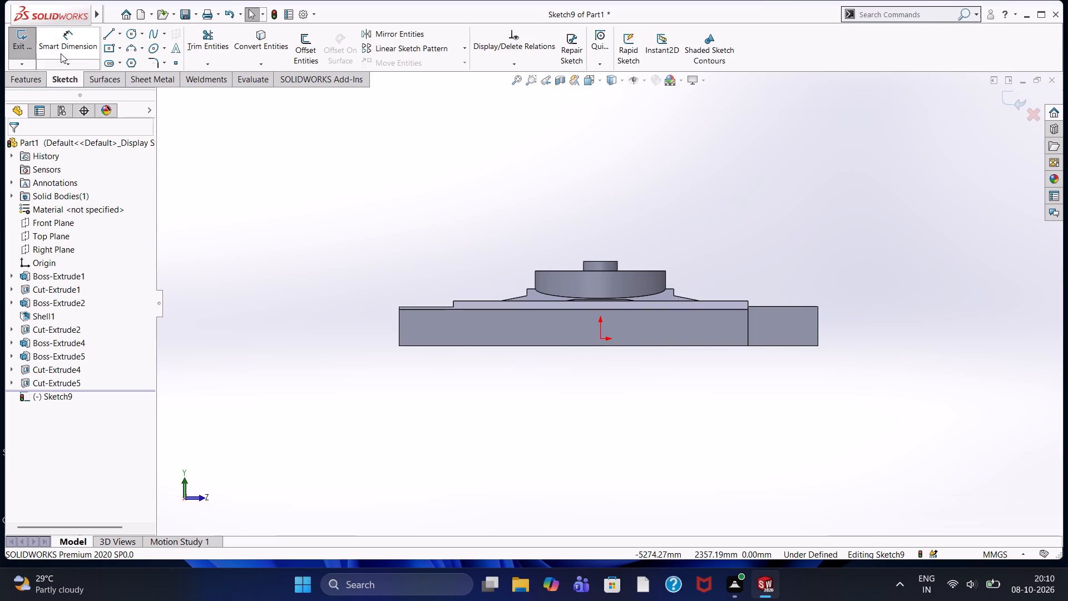
click(137, 38)
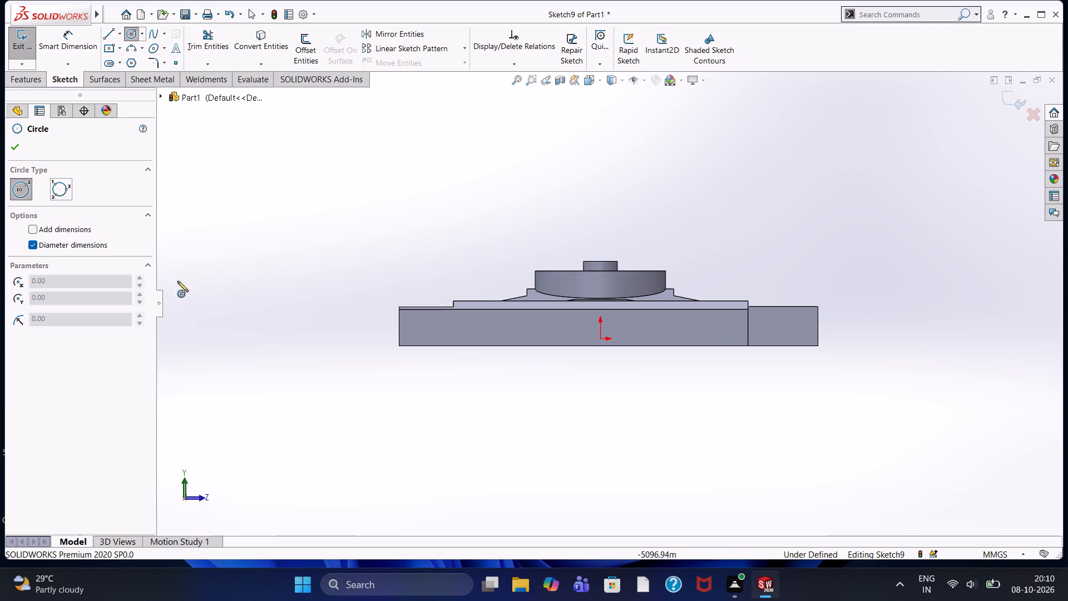
key(Escape)
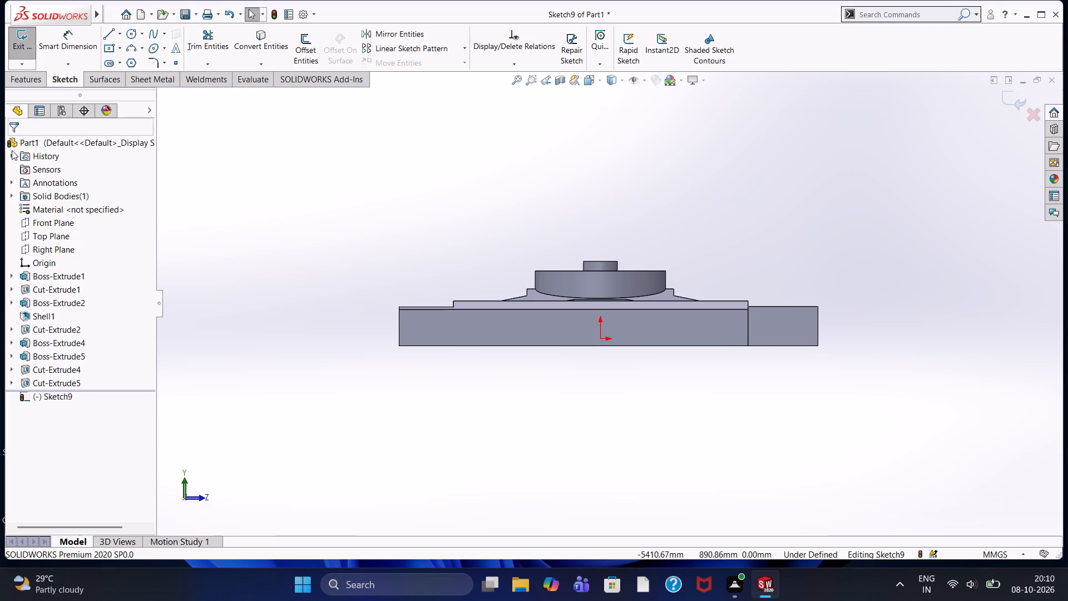
click(111, 32)
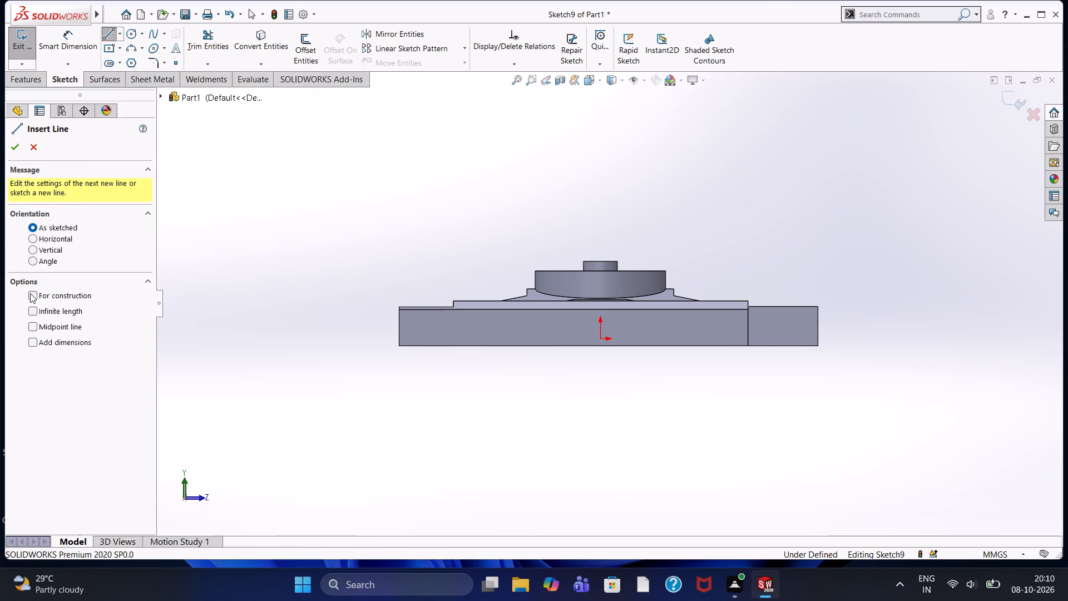
click(30, 293)
scroll(830, 336, down, 3)
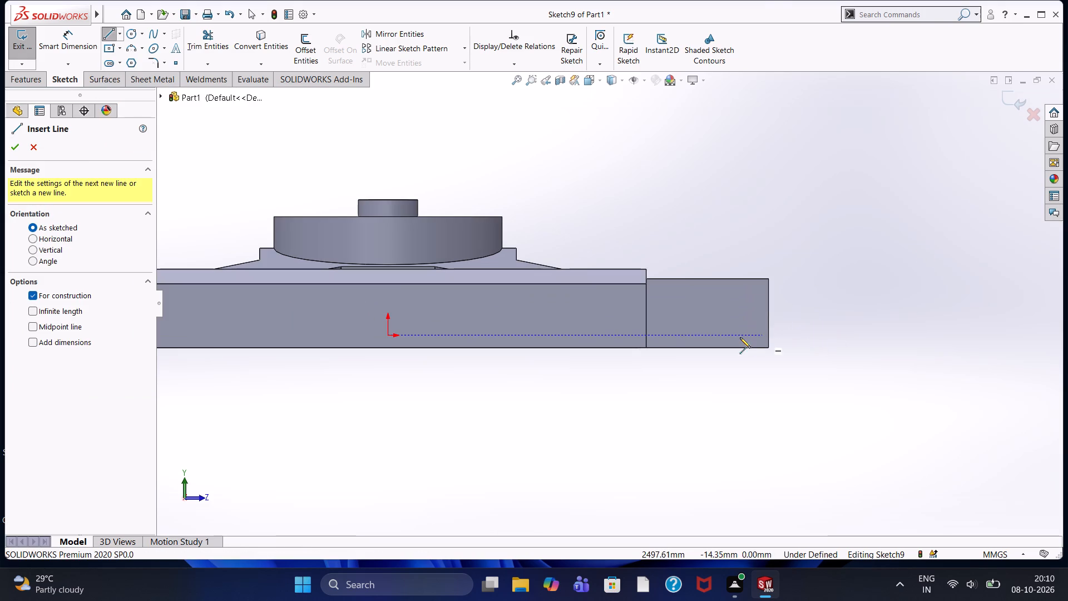
click(768, 314)
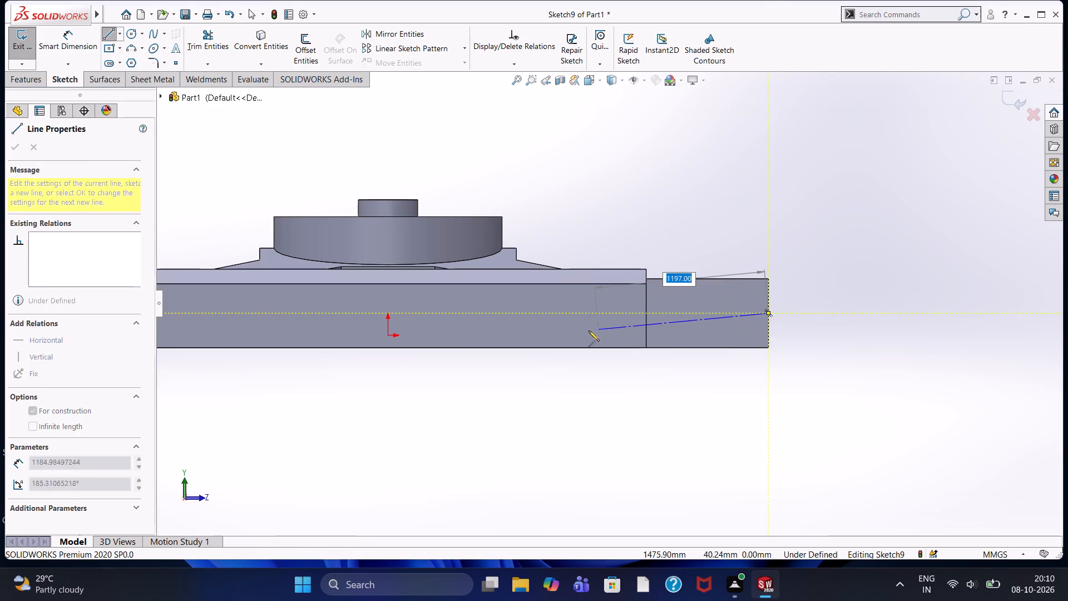
click(570, 316)
key(Escape)
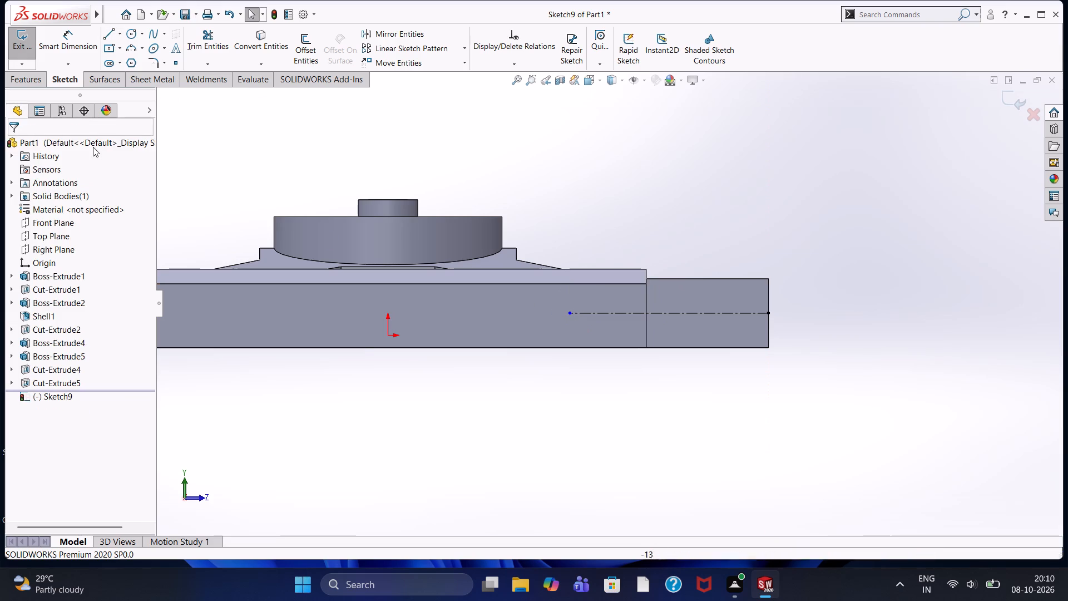
Sketch a circle about 950 mm in diameter centred on the construction line, near the middle of the end arm.
click(126, 35)
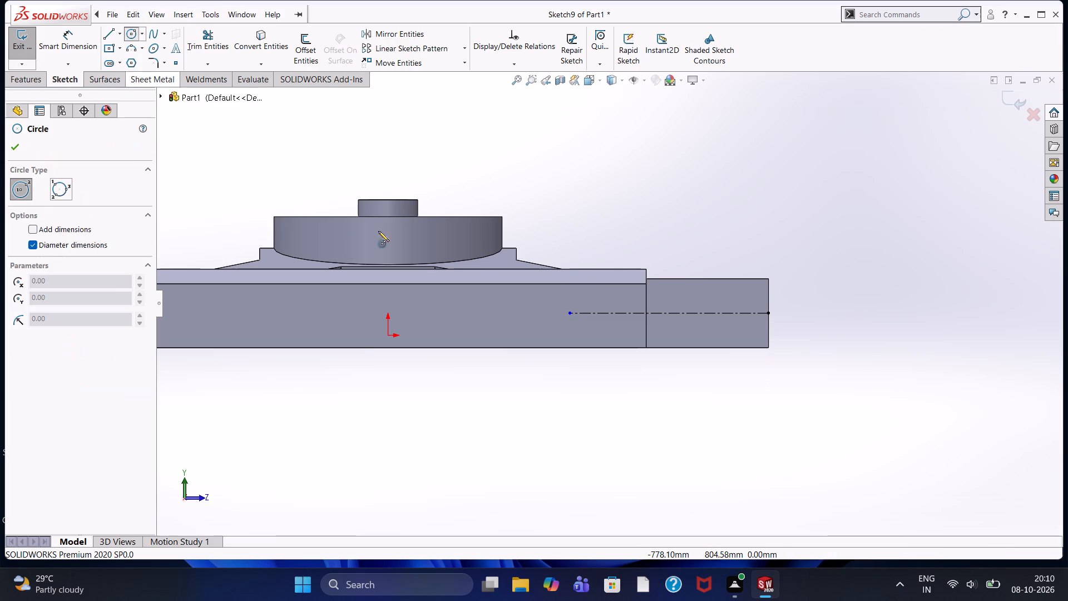
click(701, 313)
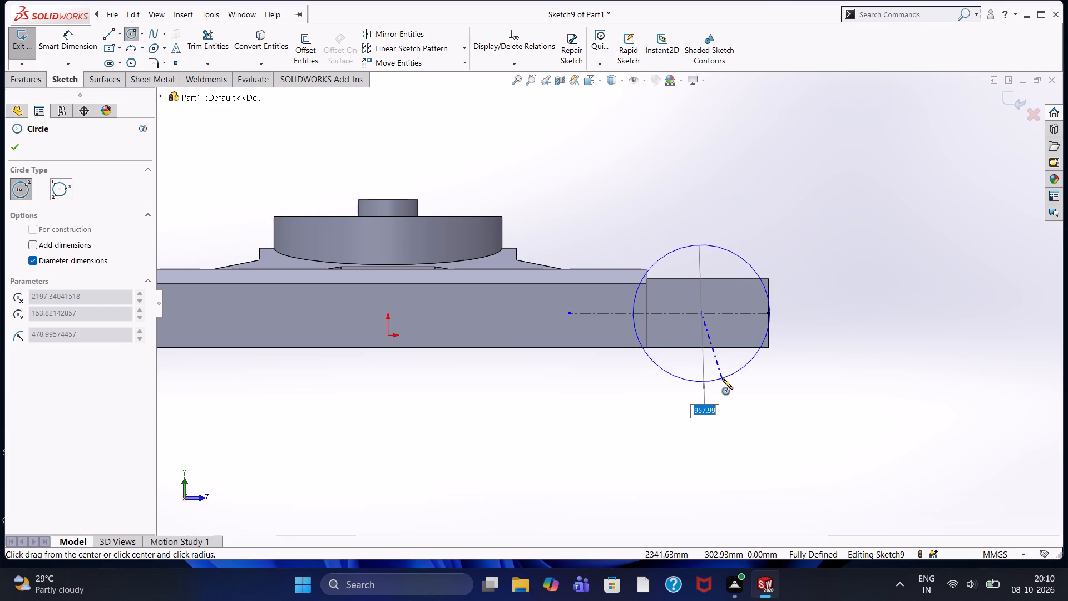
click(721, 377)
key(Escape)
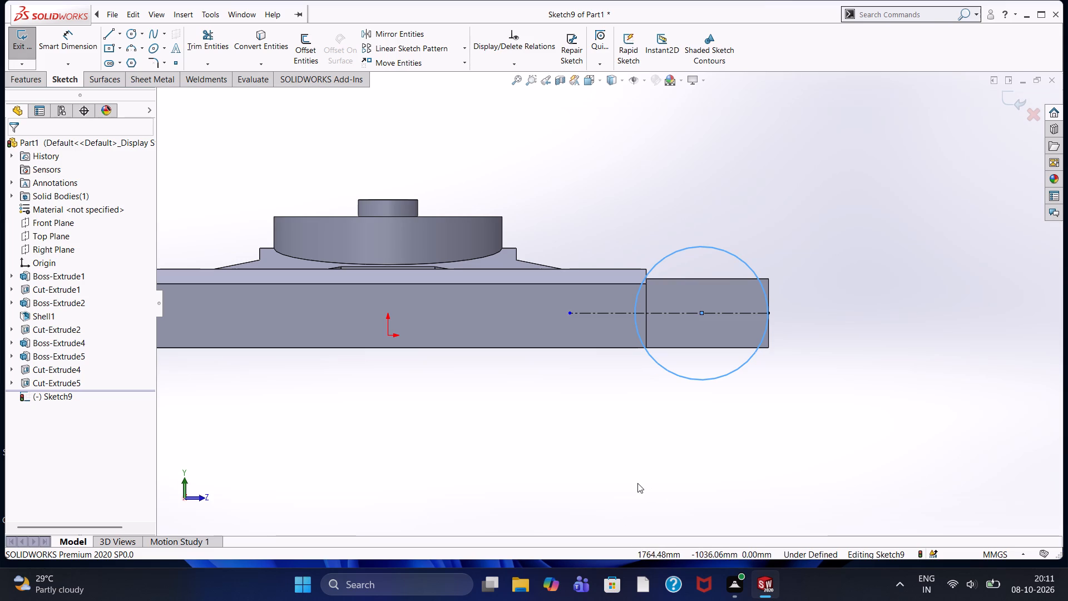
Sketch a line from the circle's lowest point to the bar's lower edge, about 1180 mm long, continued vertically to the bar face's upper edge.
click(106, 32)
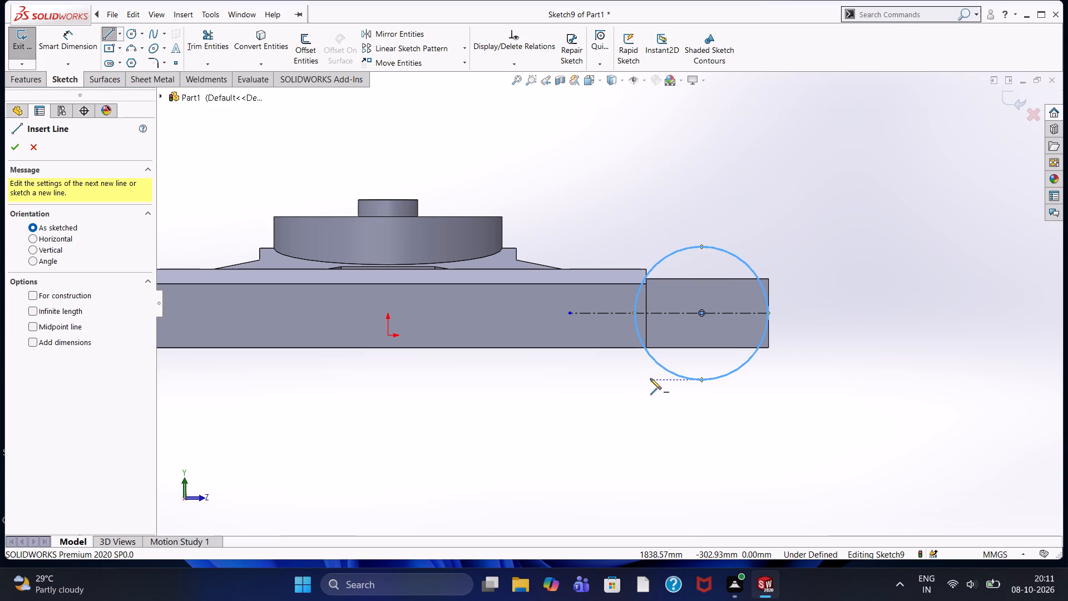
click(703, 380)
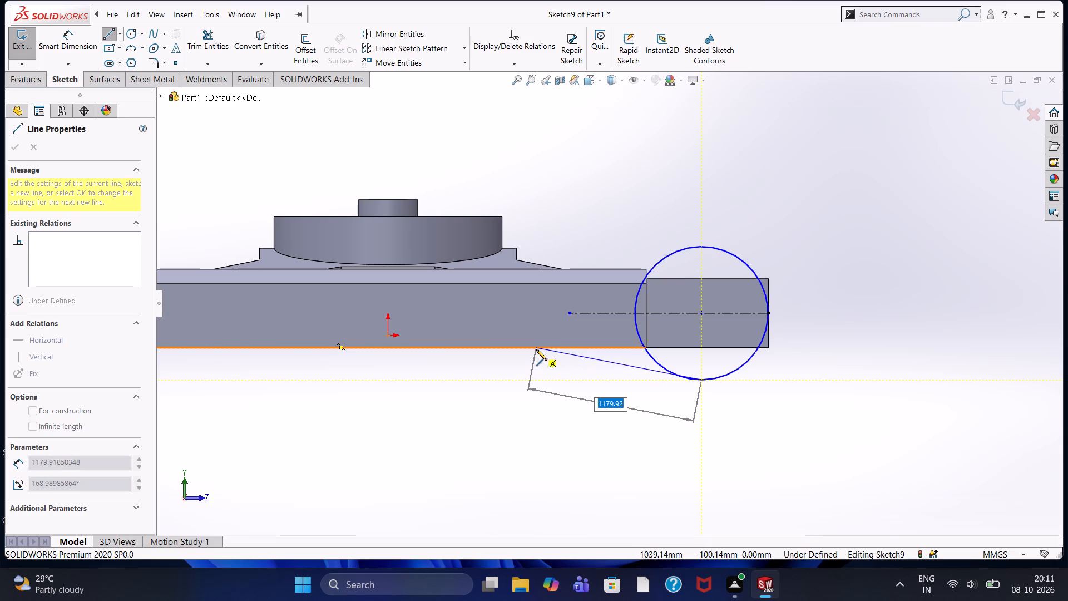
click(536, 349)
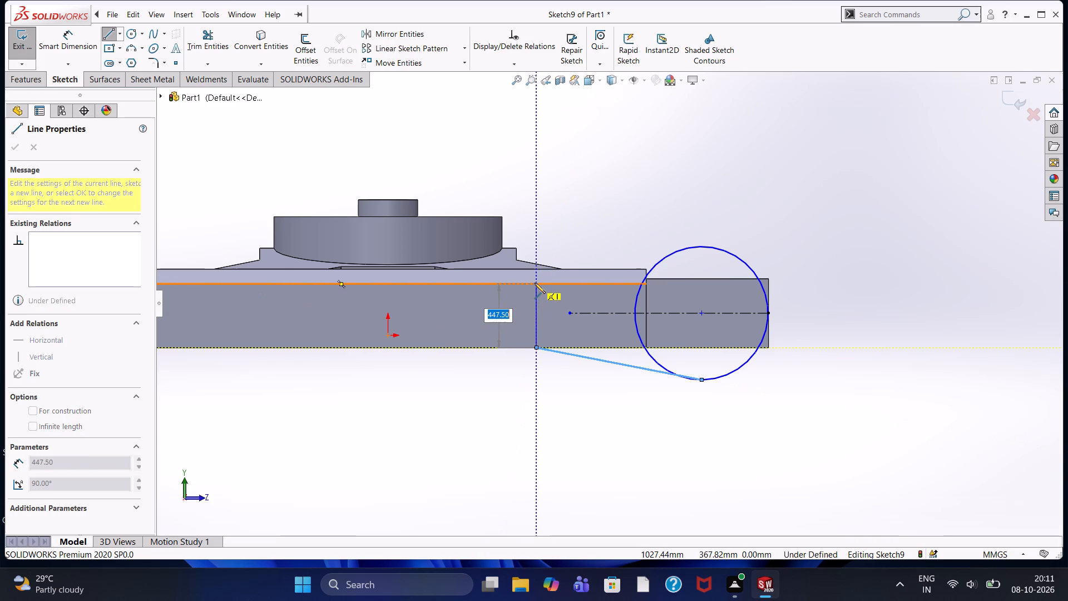
click(535, 283)
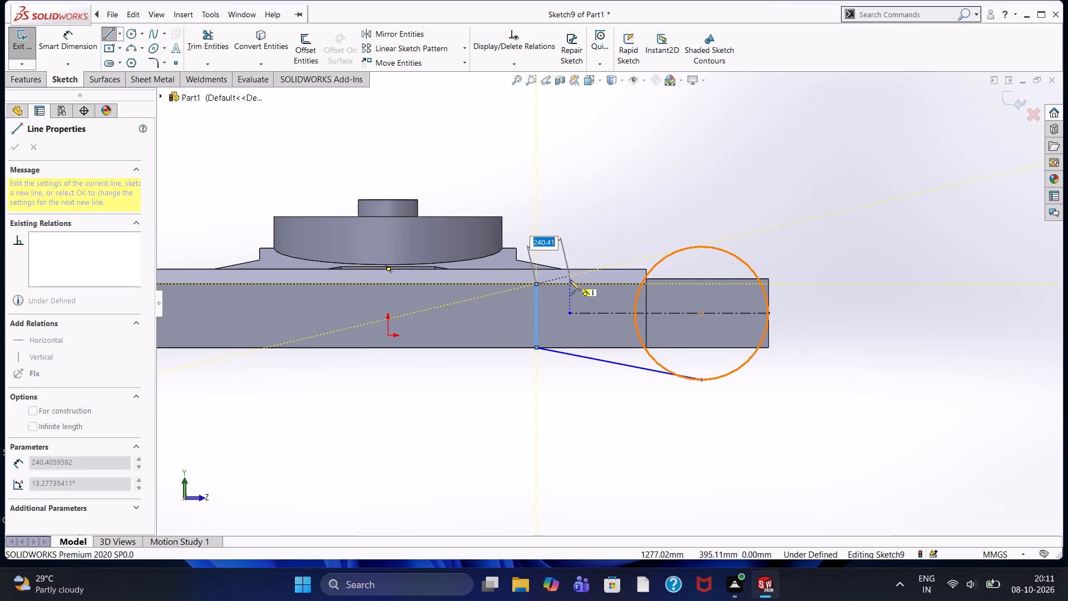
Continue the profile with a short rising line, a tangent arc of about 1559 mm radius, and a horizontal line ending above the circle's centre.
scroll(563, 283, down, 5)
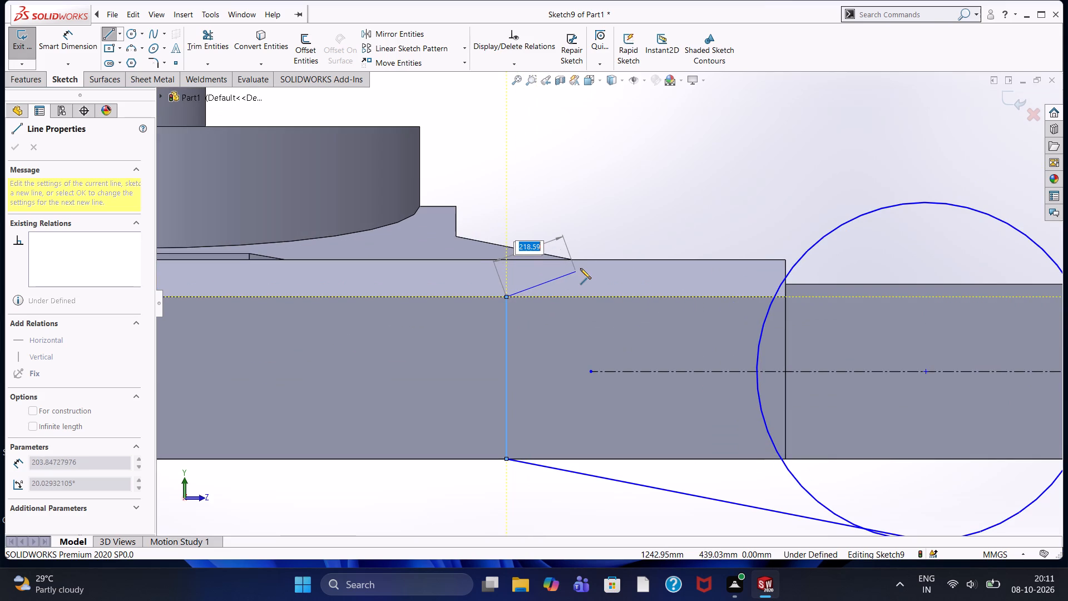
click(579, 268)
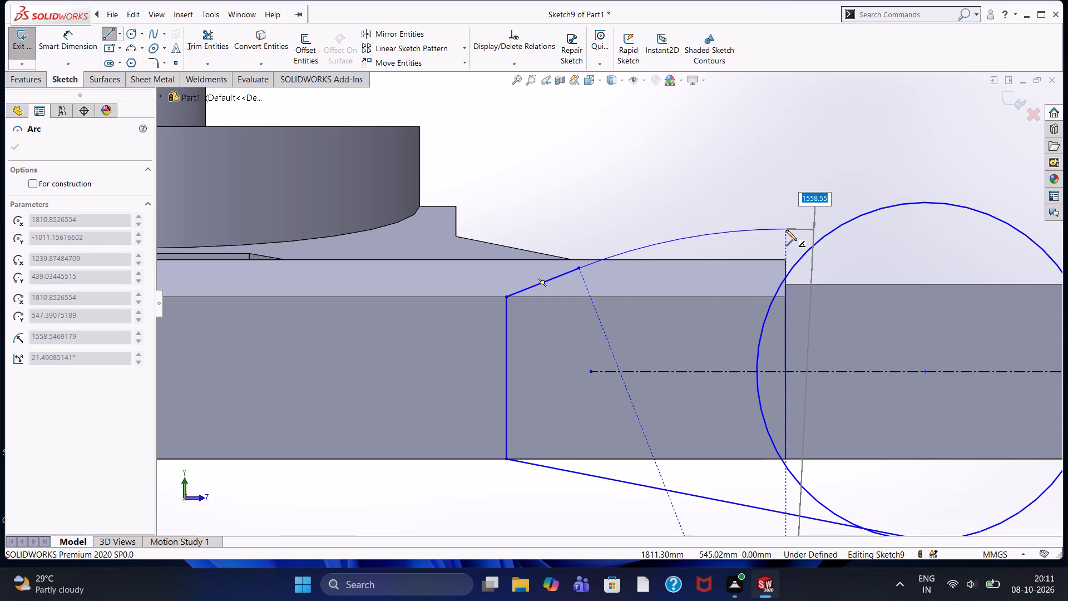
click(786, 230)
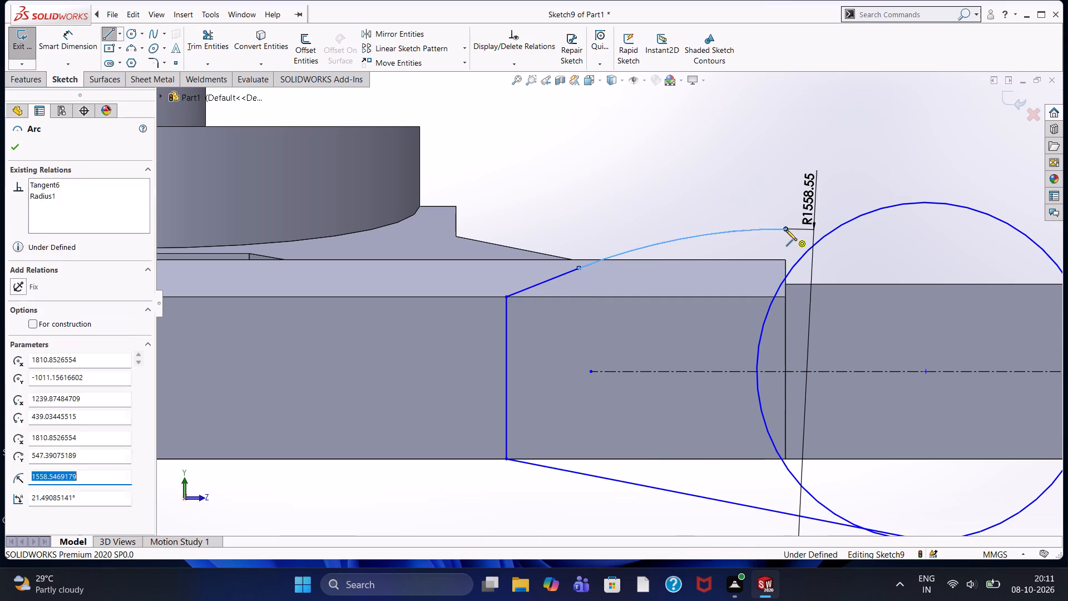
click(926, 227)
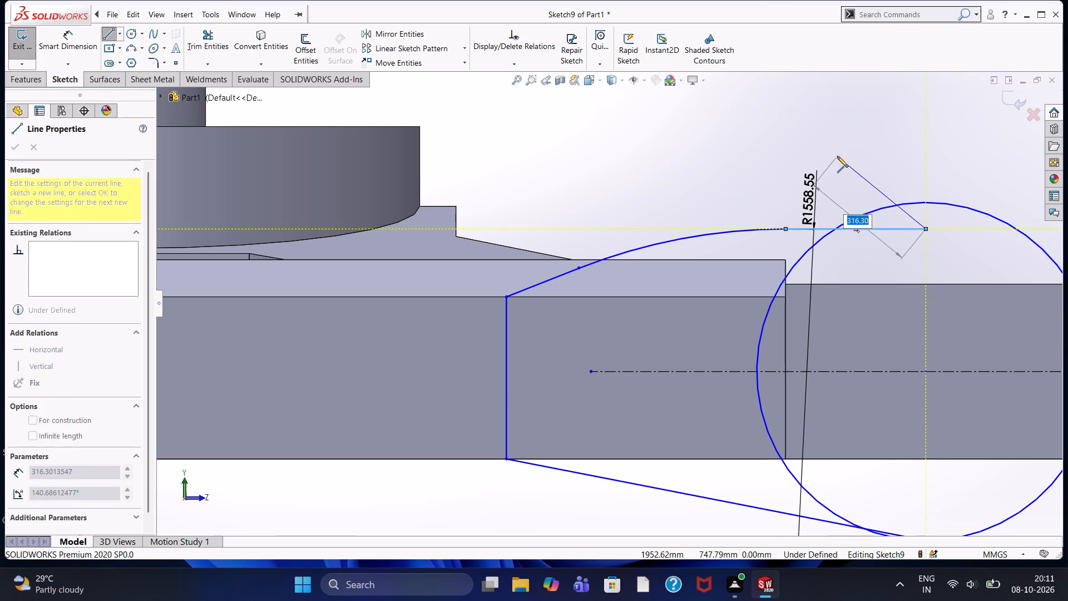
right_click(837, 156)
click(857, 164)
scroll(842, 267, up, 2)
scroll(736, 329, up, 2)
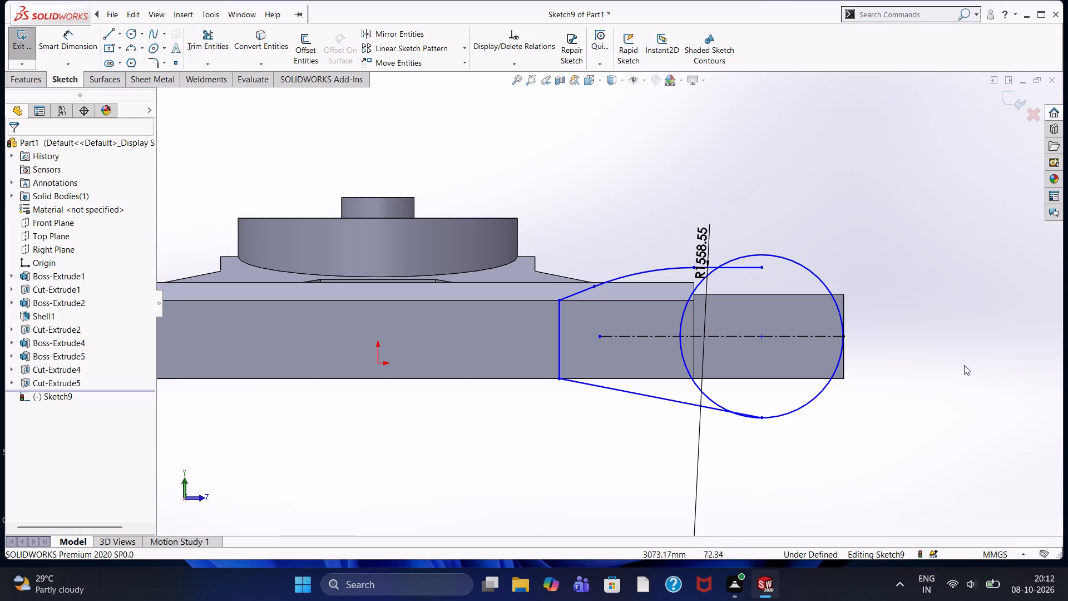
key(Escape)
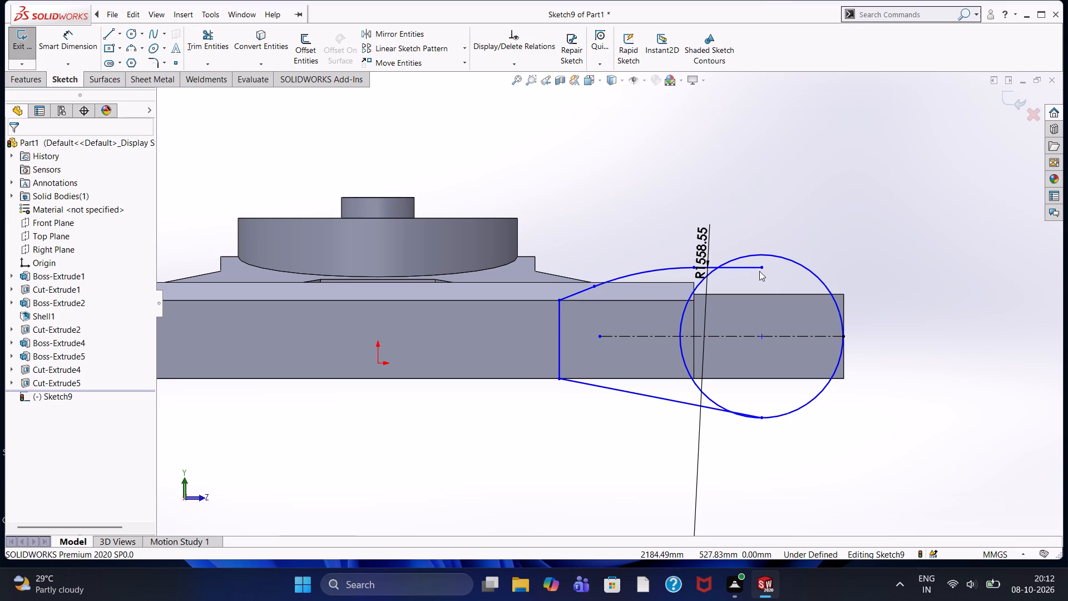
Add a Coincident relation between the circle and the free end of the upper horizontal line.
click(762, 265)
ctrl+click(765, 254)
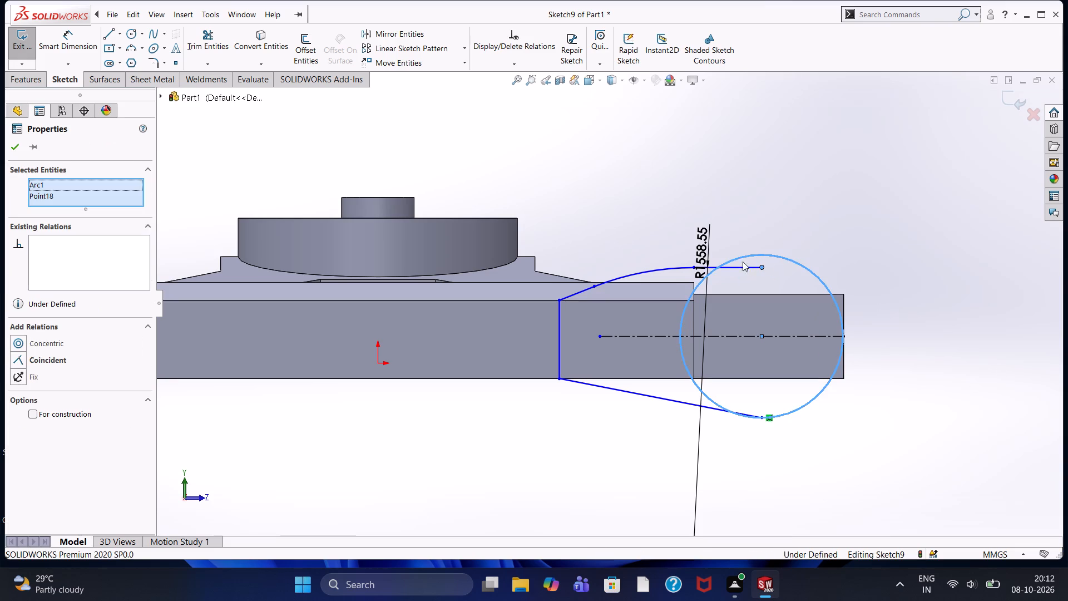
click(52, 362)
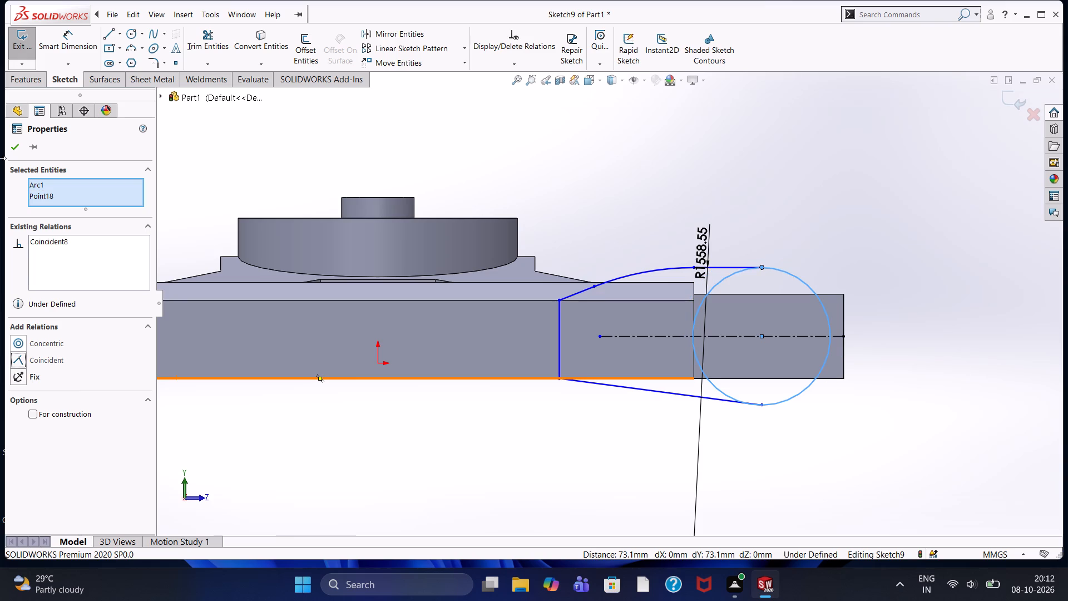
click(17, 146)
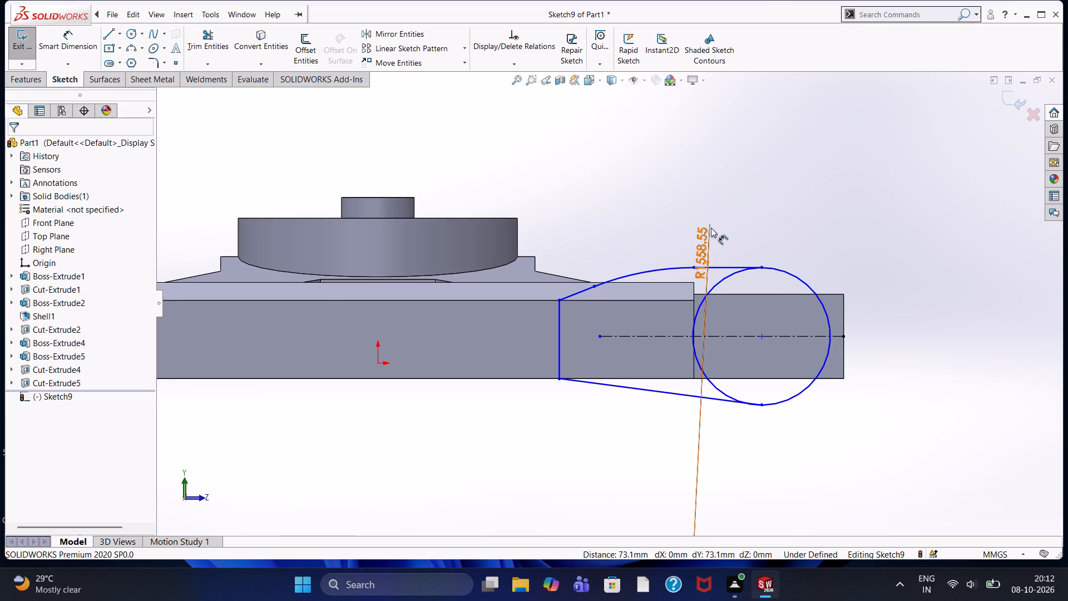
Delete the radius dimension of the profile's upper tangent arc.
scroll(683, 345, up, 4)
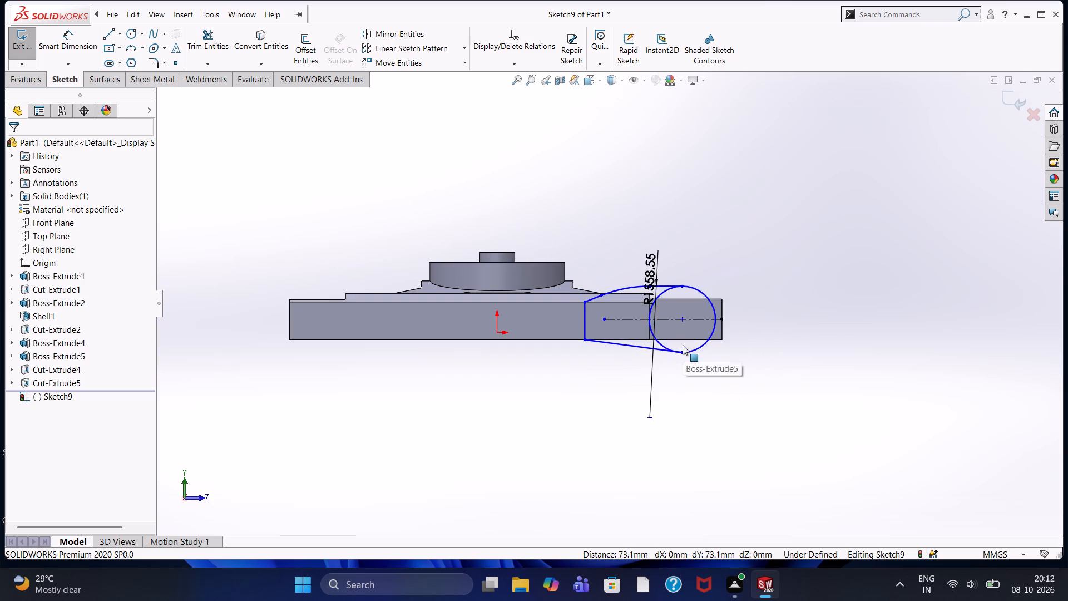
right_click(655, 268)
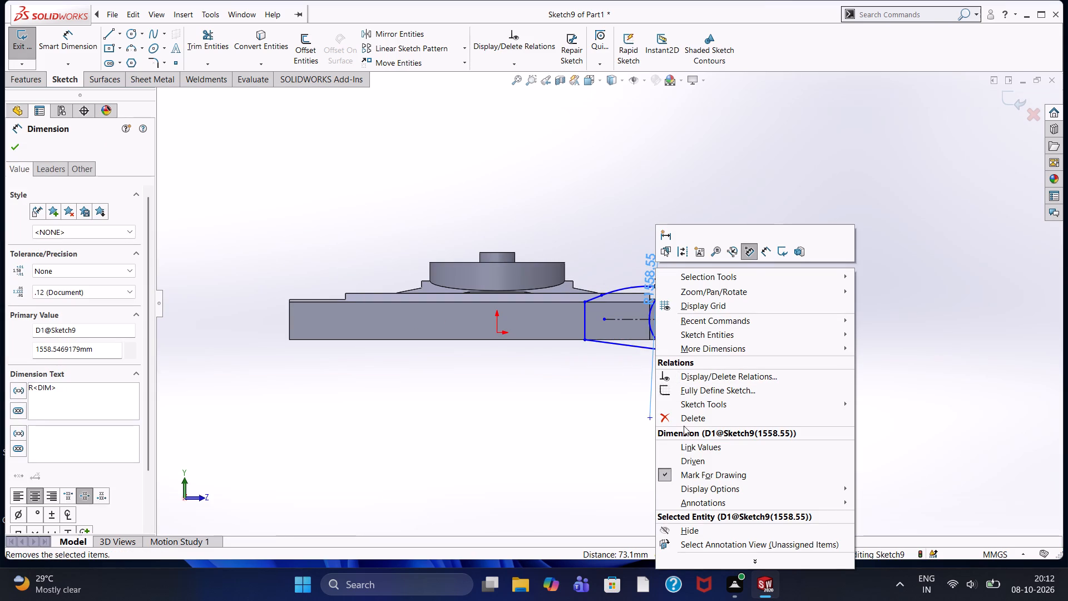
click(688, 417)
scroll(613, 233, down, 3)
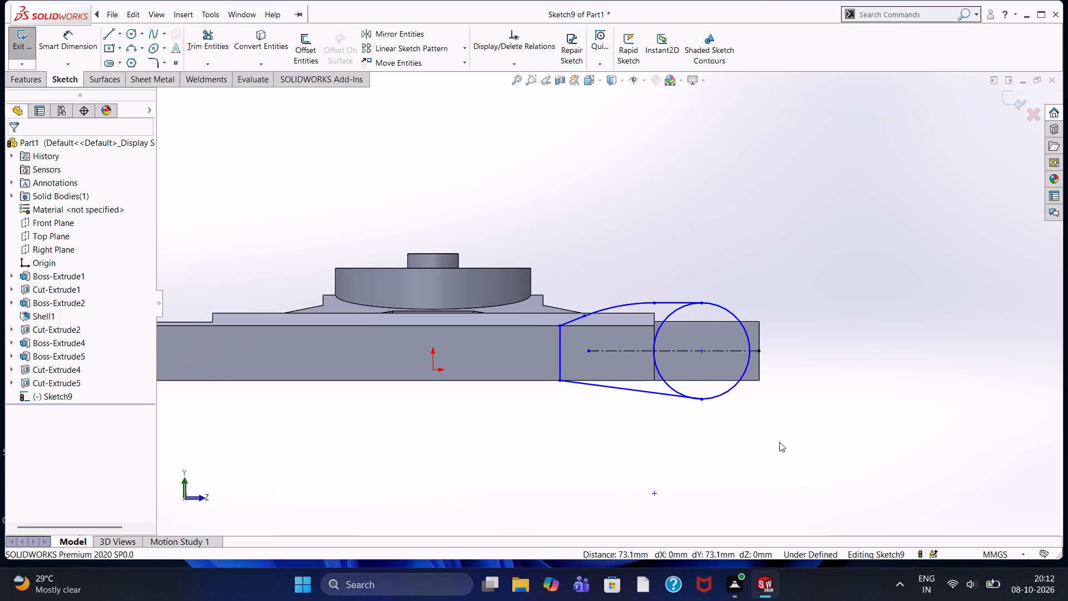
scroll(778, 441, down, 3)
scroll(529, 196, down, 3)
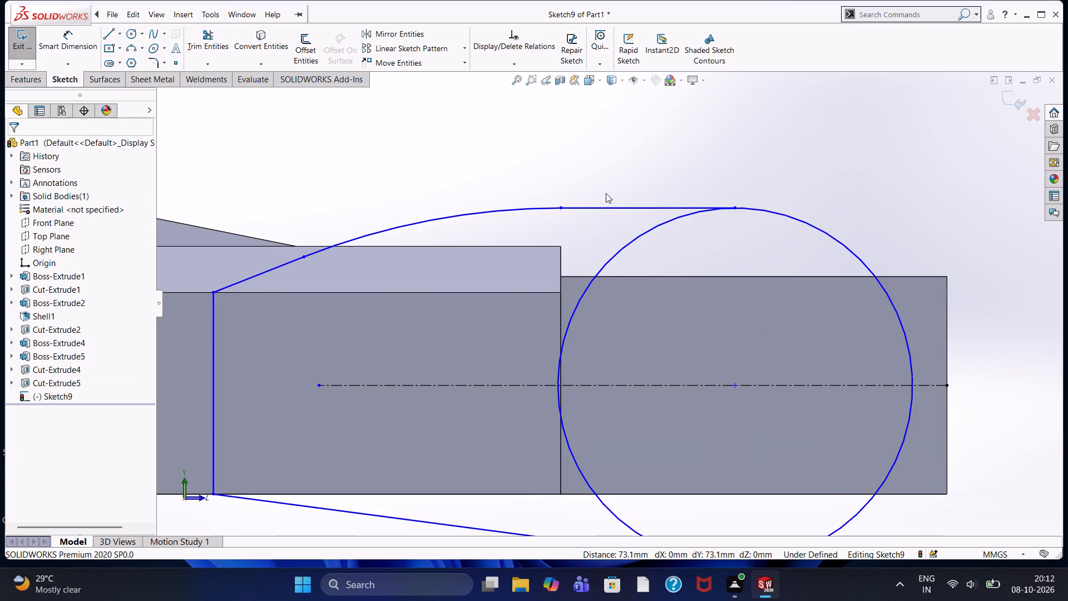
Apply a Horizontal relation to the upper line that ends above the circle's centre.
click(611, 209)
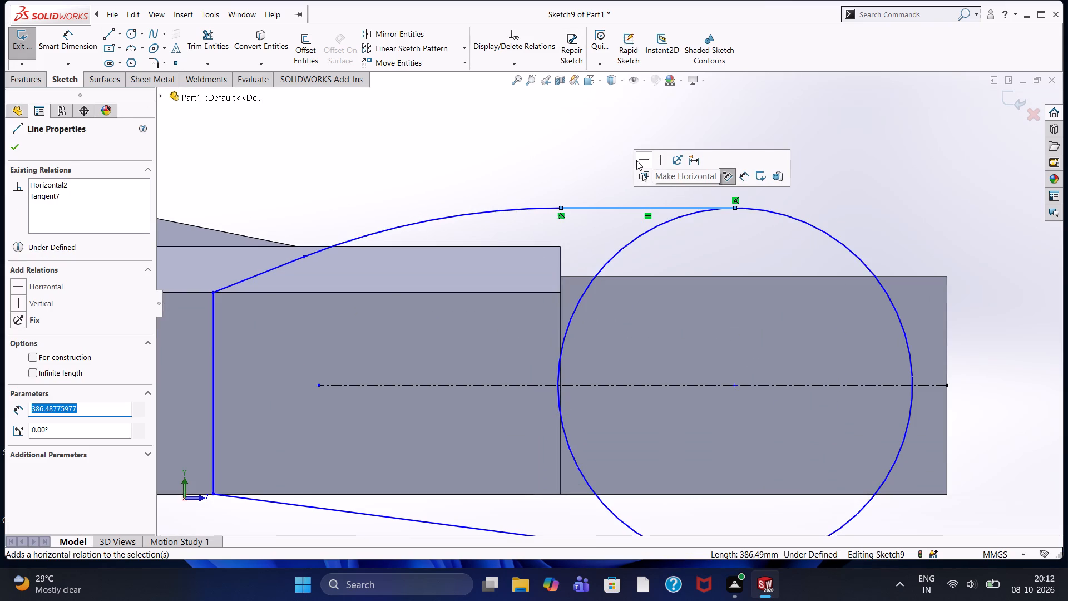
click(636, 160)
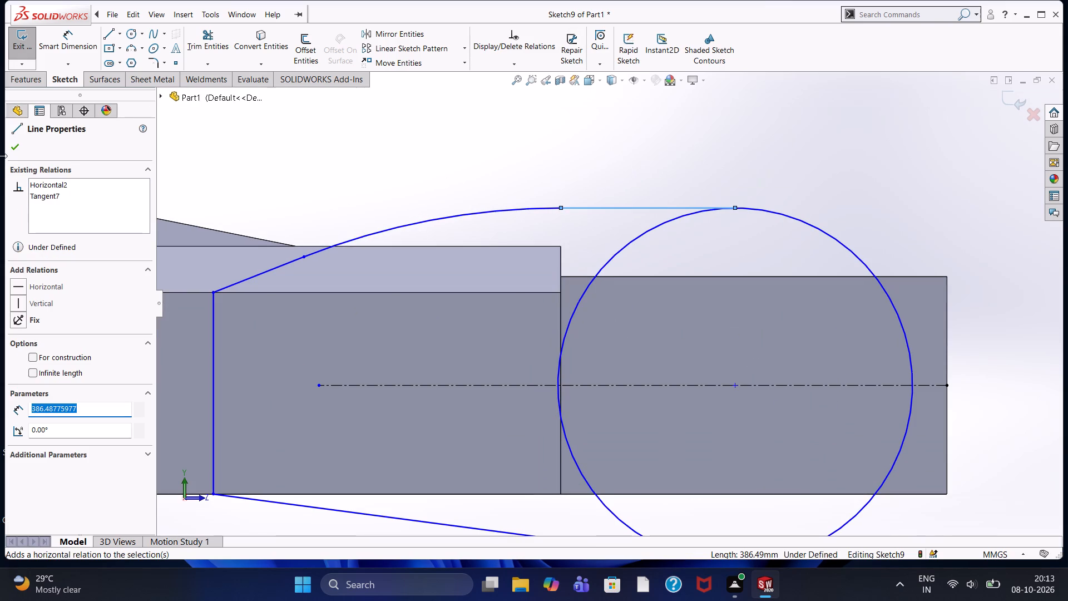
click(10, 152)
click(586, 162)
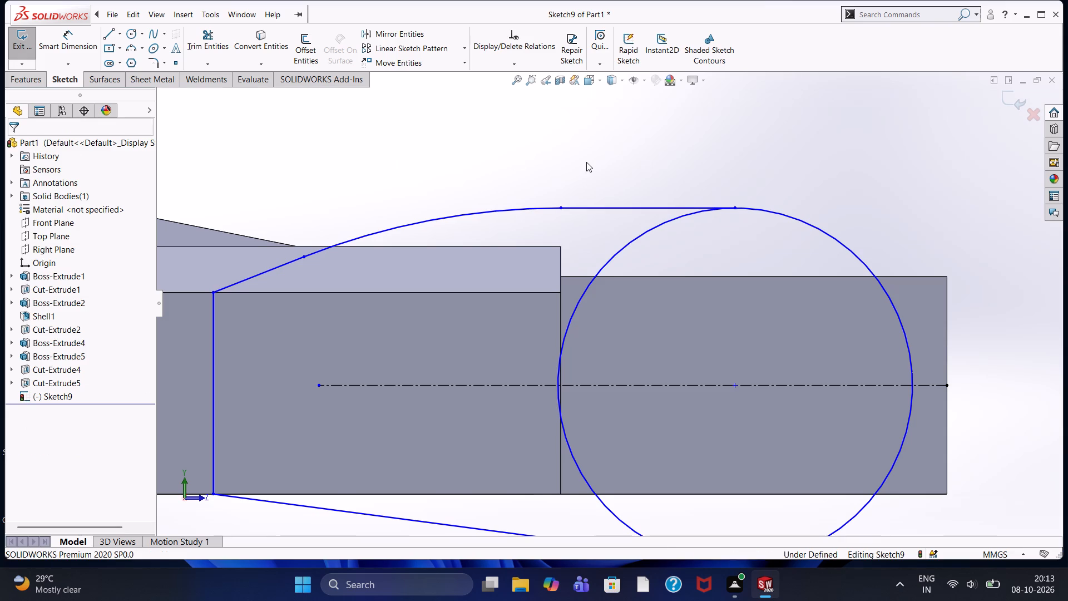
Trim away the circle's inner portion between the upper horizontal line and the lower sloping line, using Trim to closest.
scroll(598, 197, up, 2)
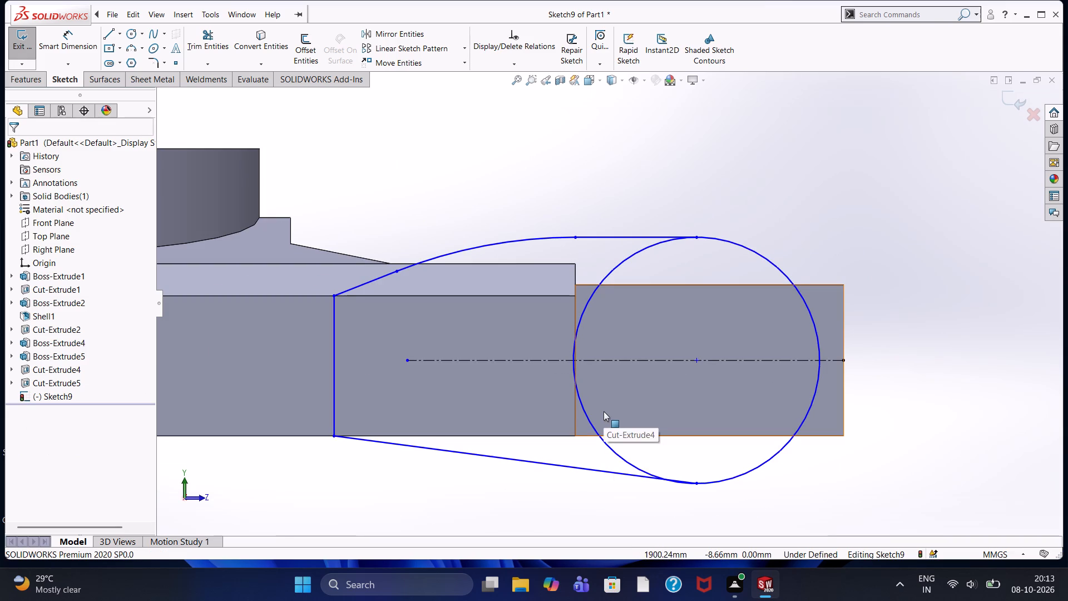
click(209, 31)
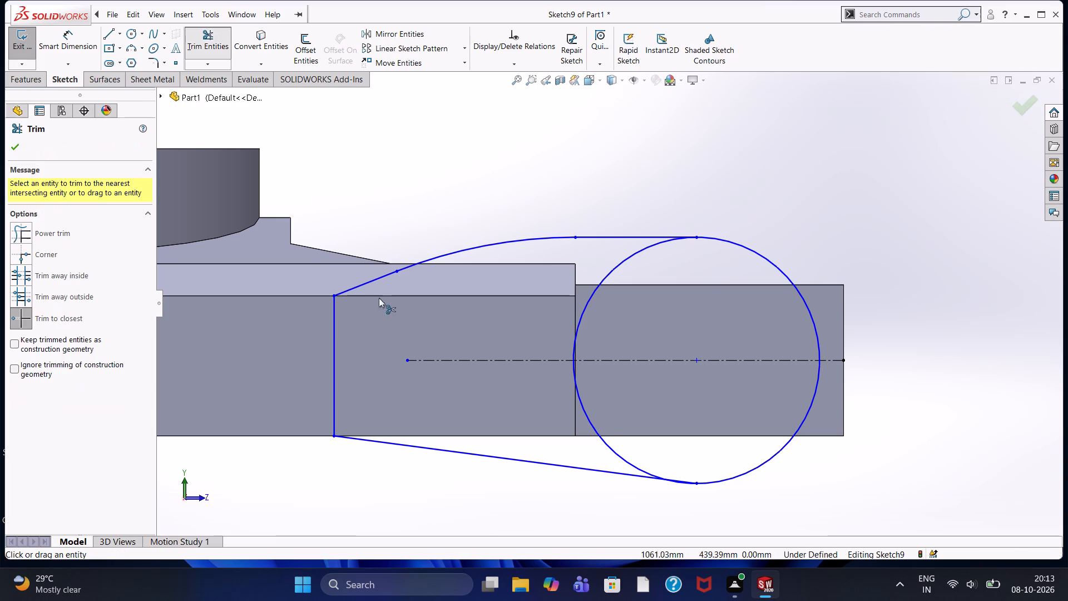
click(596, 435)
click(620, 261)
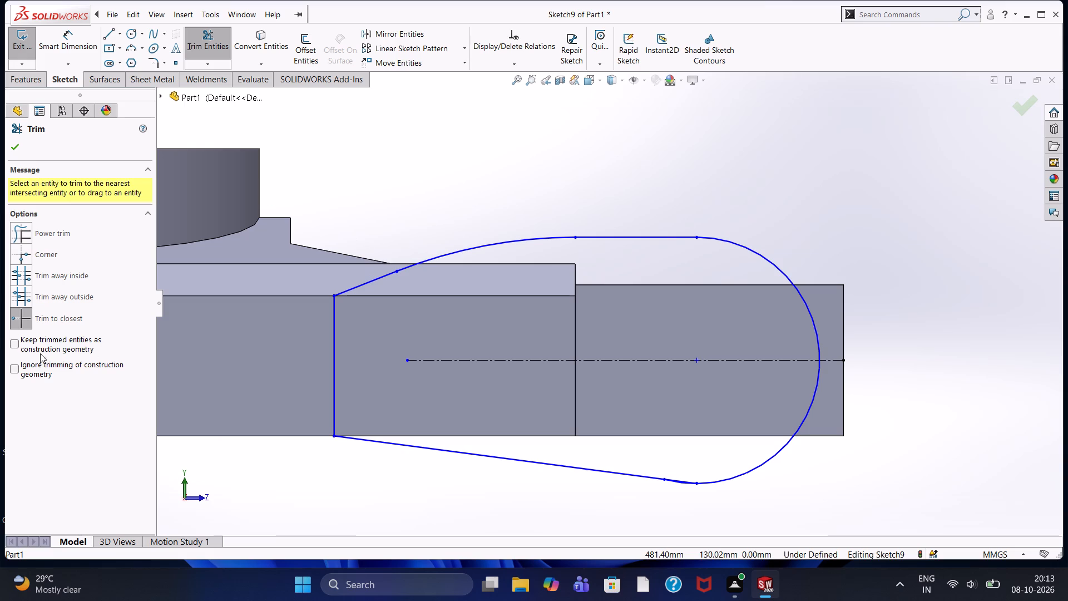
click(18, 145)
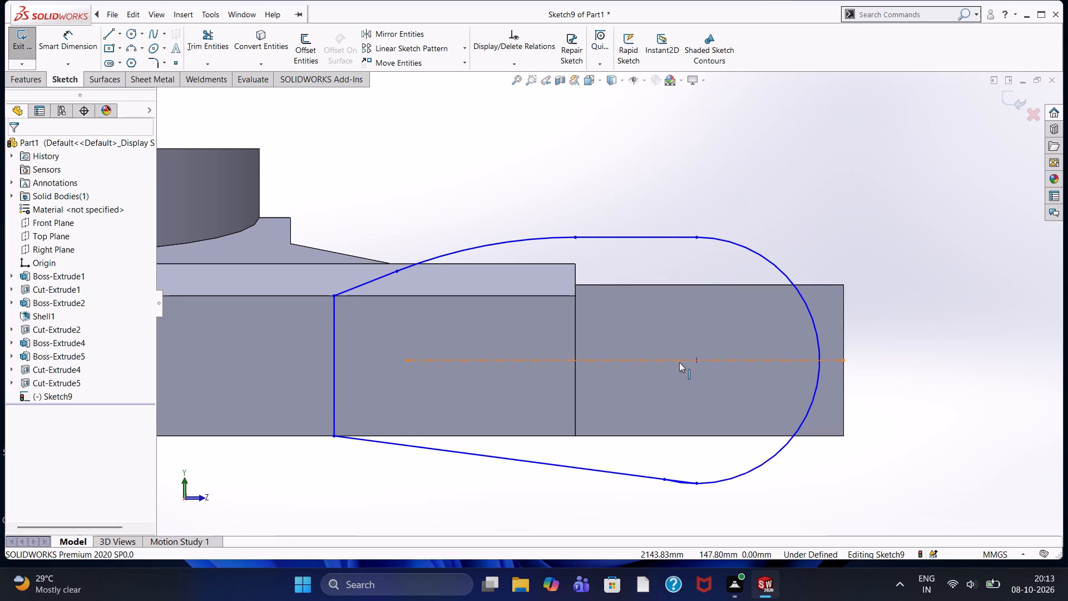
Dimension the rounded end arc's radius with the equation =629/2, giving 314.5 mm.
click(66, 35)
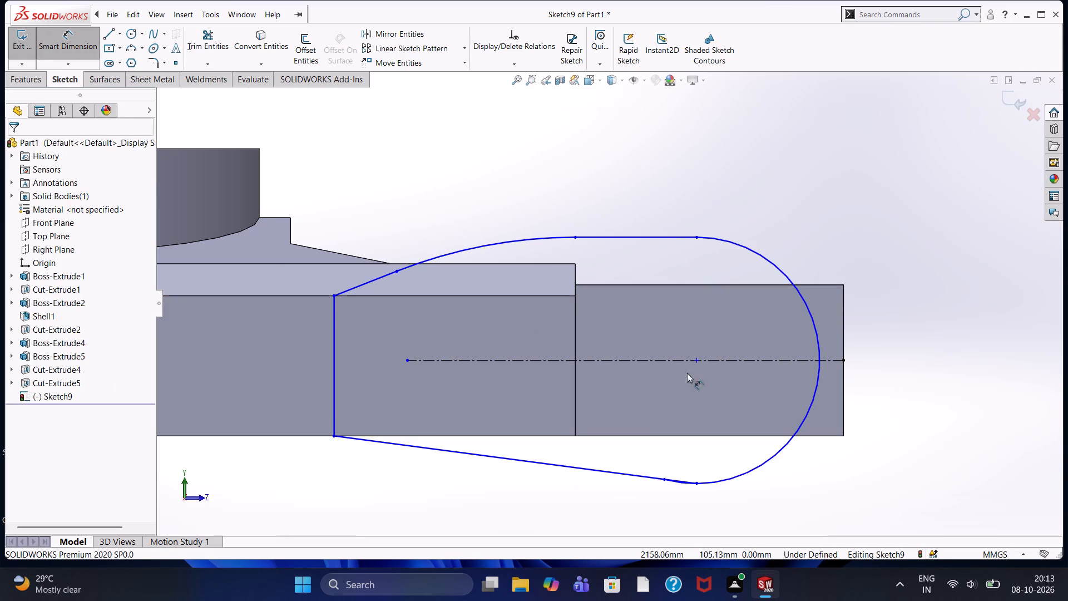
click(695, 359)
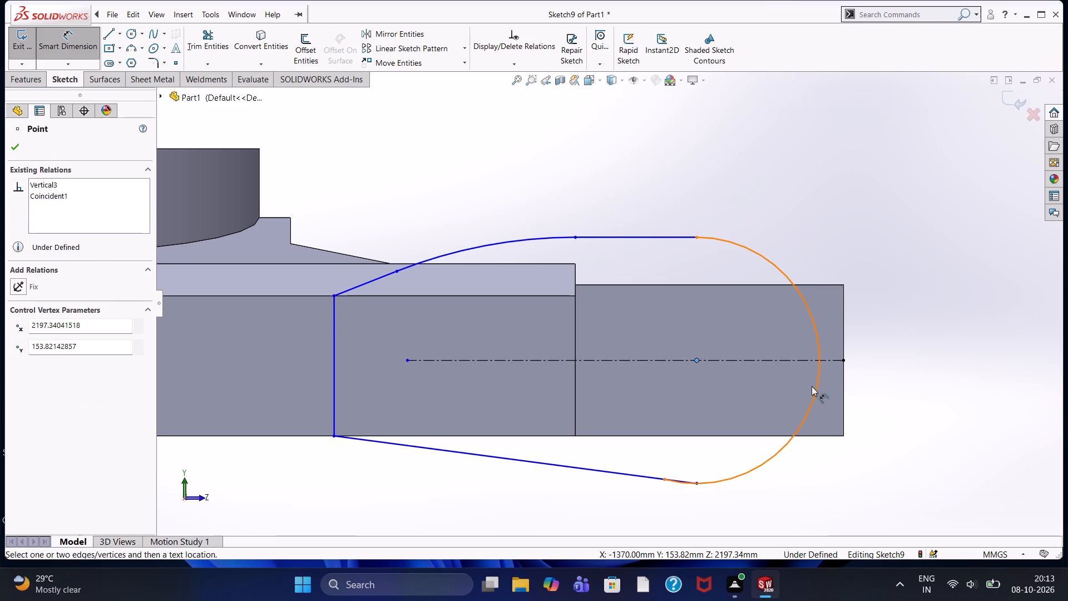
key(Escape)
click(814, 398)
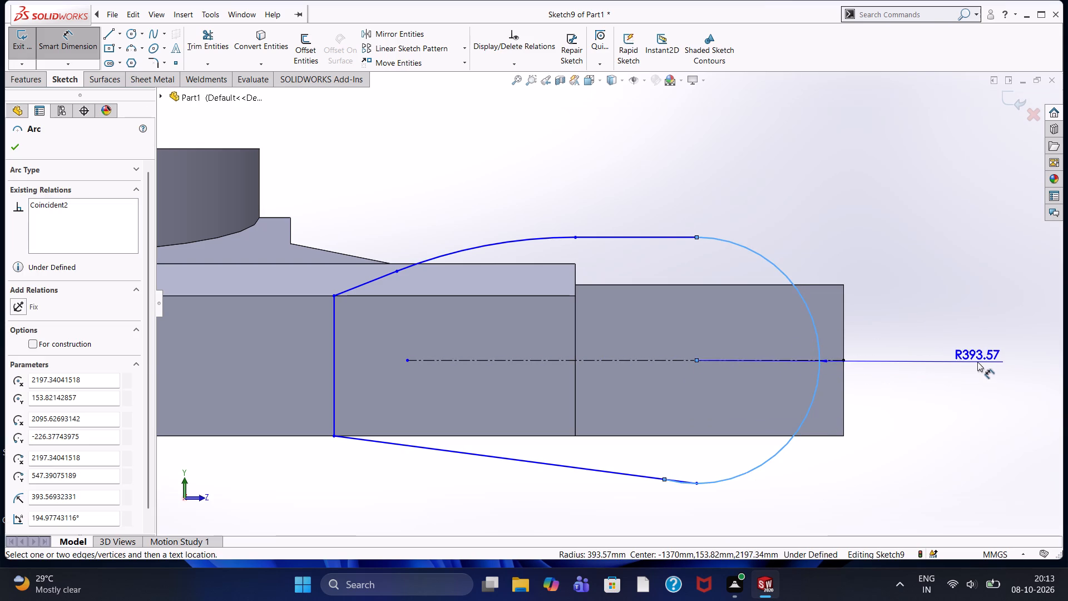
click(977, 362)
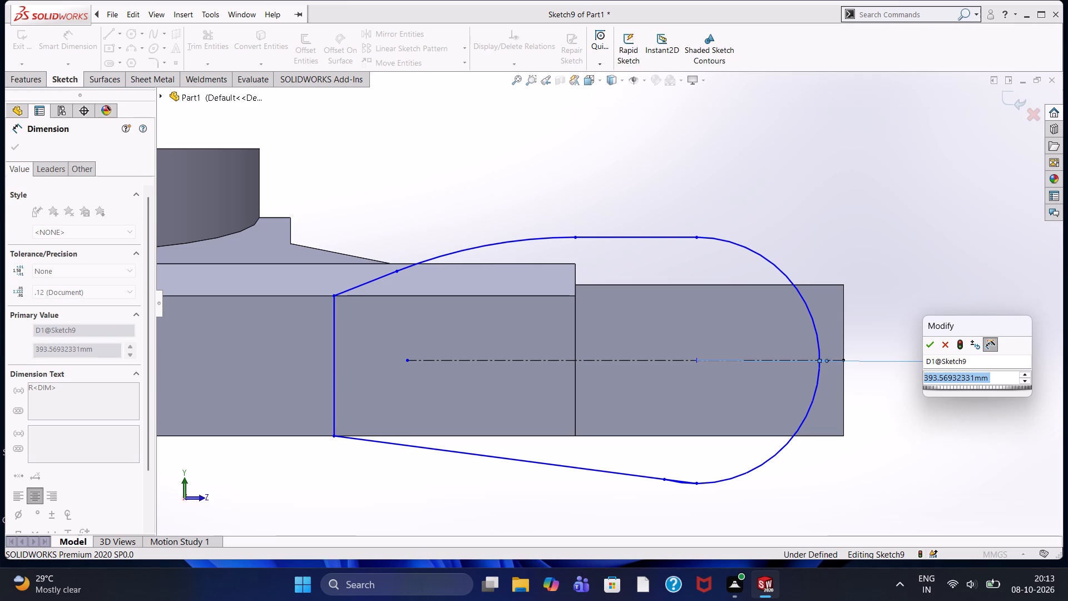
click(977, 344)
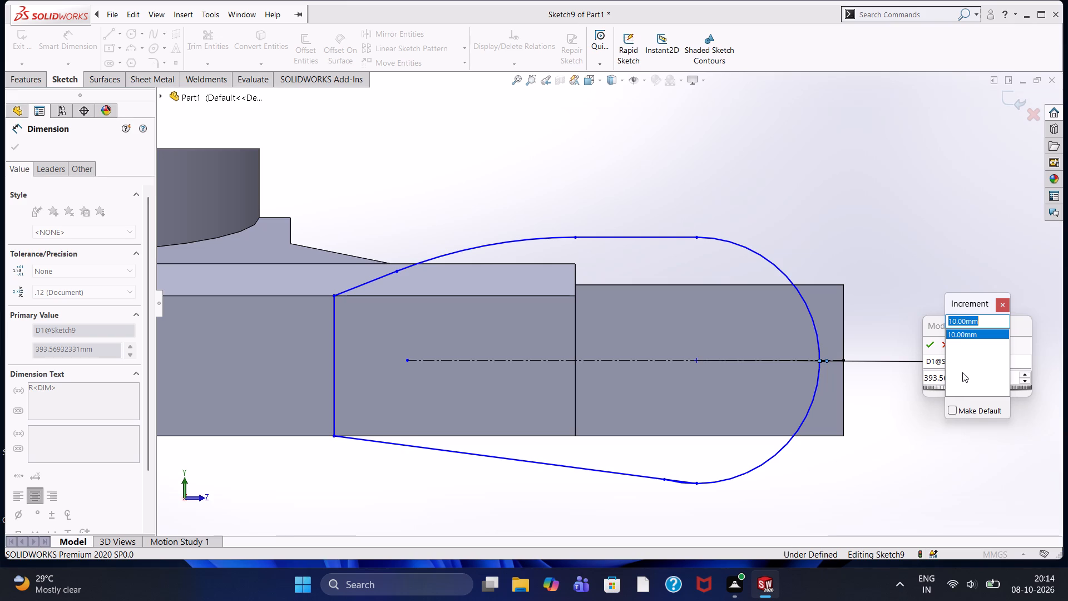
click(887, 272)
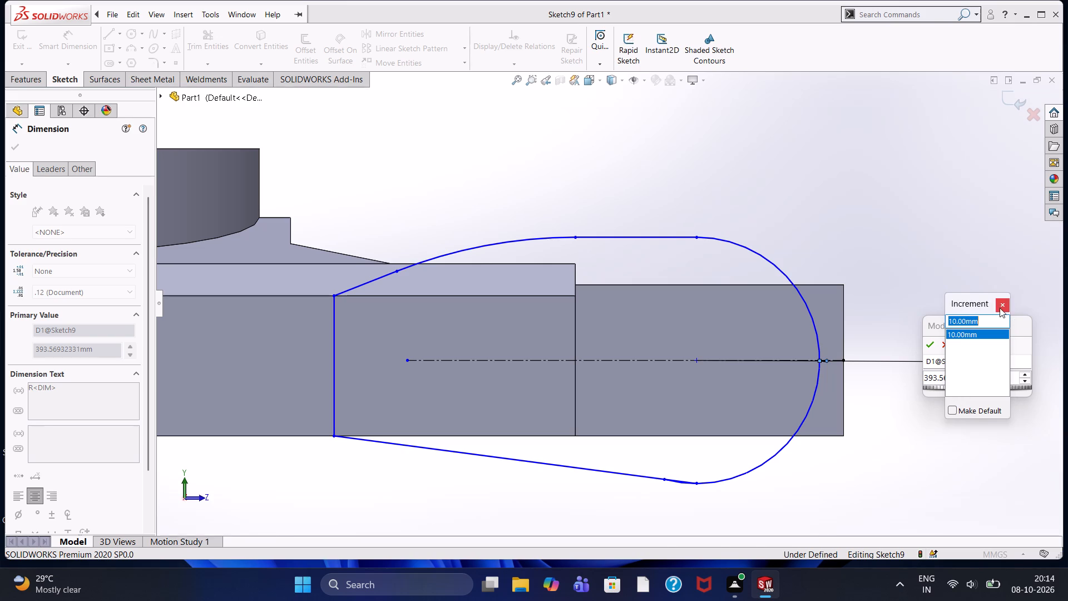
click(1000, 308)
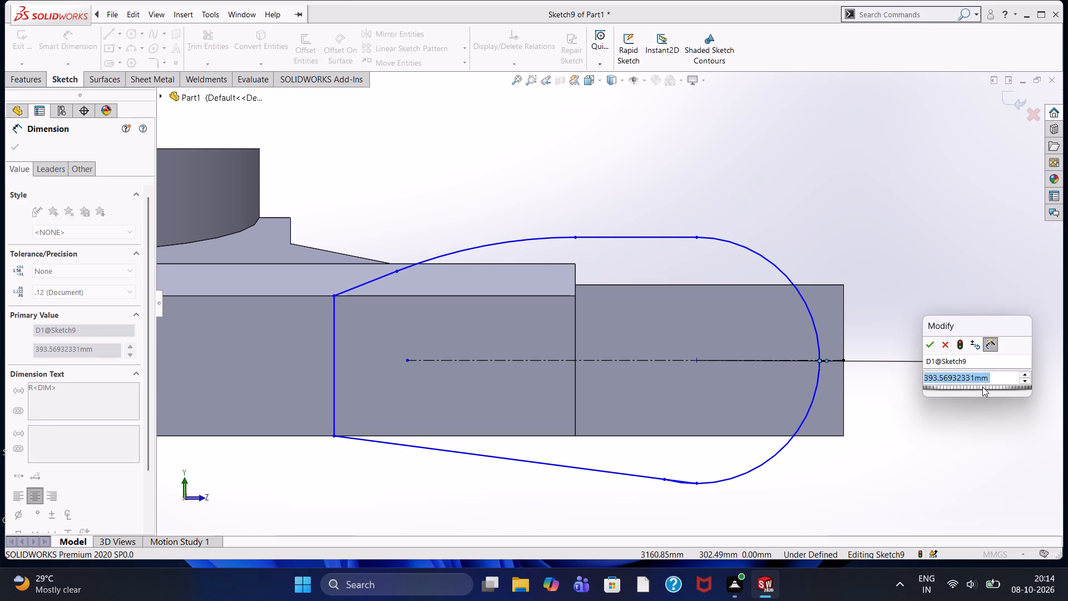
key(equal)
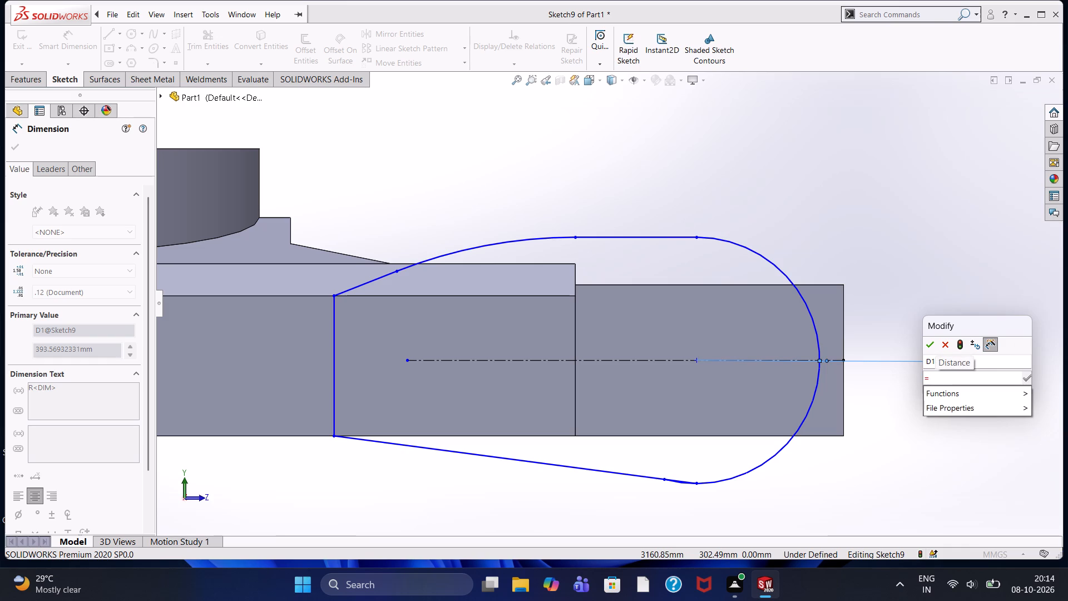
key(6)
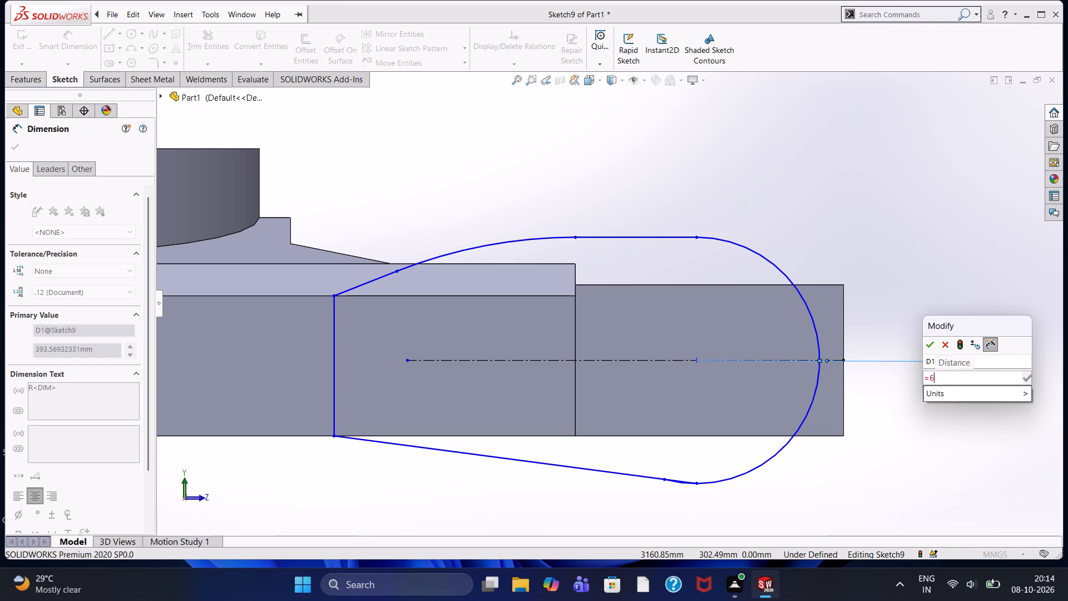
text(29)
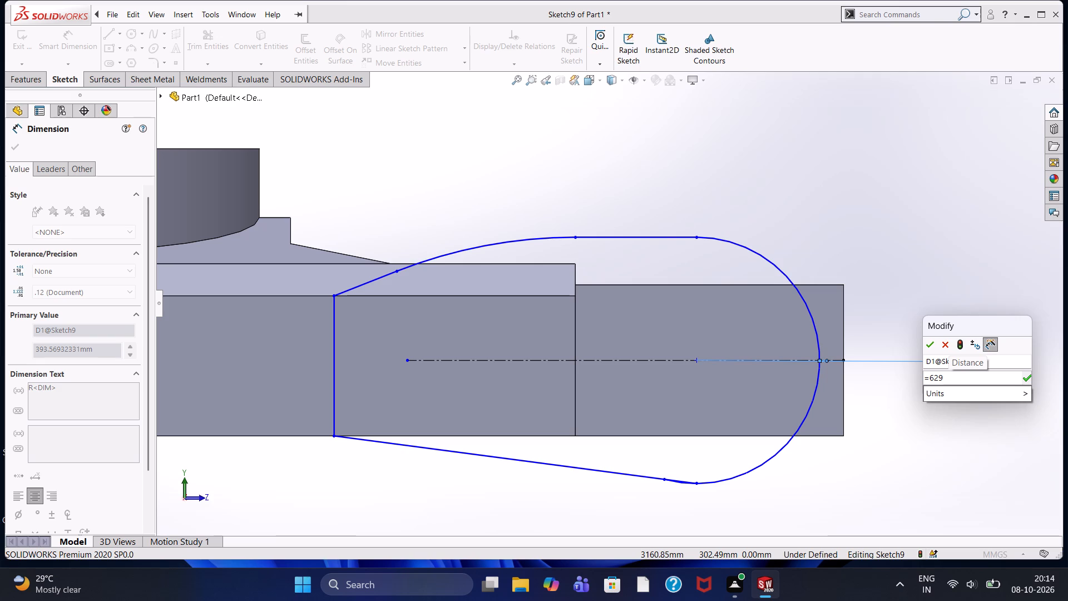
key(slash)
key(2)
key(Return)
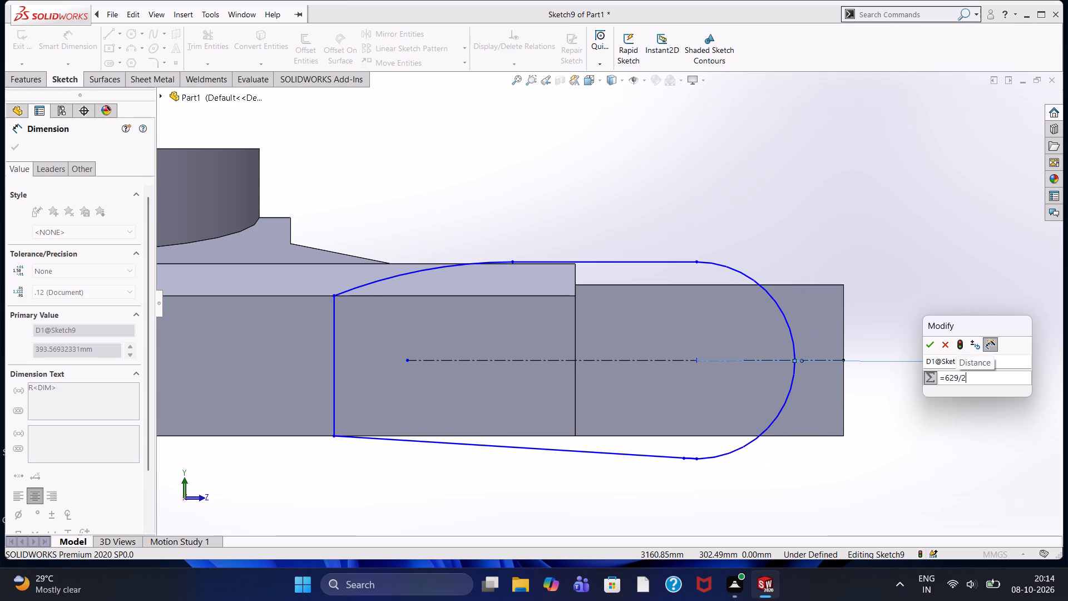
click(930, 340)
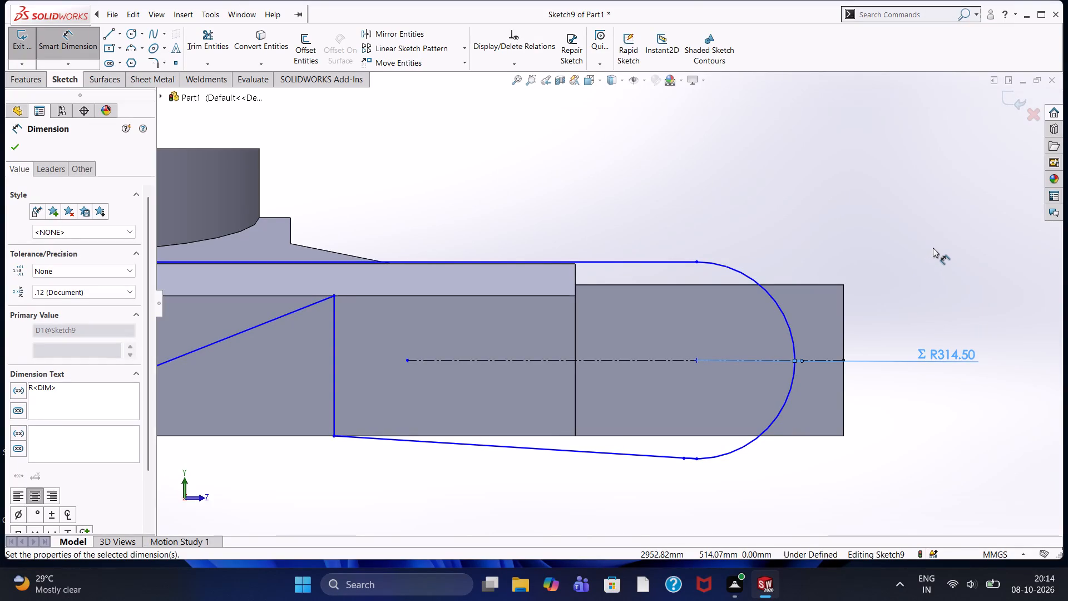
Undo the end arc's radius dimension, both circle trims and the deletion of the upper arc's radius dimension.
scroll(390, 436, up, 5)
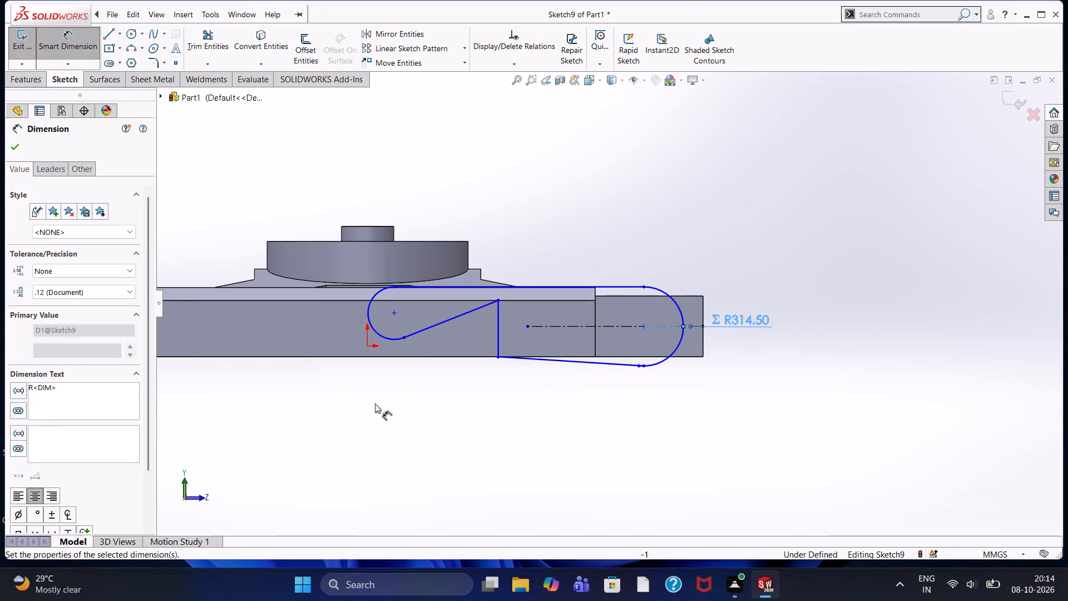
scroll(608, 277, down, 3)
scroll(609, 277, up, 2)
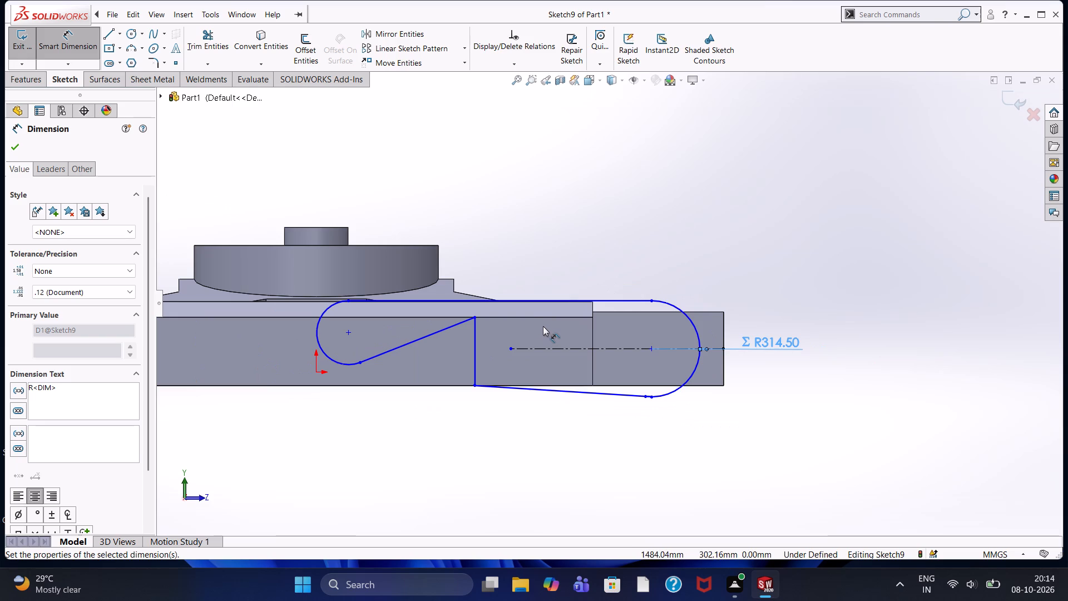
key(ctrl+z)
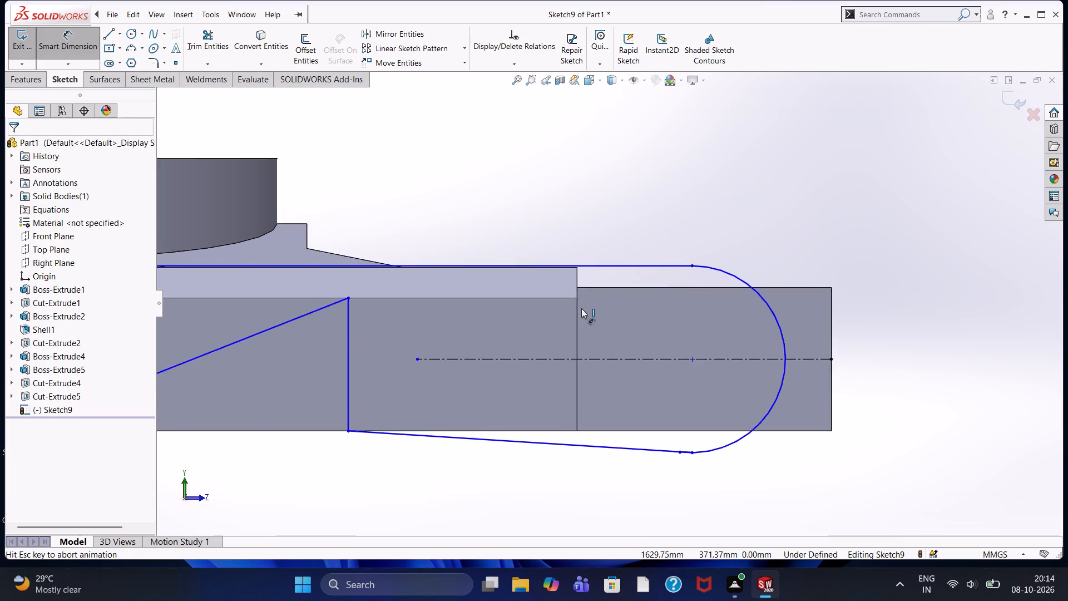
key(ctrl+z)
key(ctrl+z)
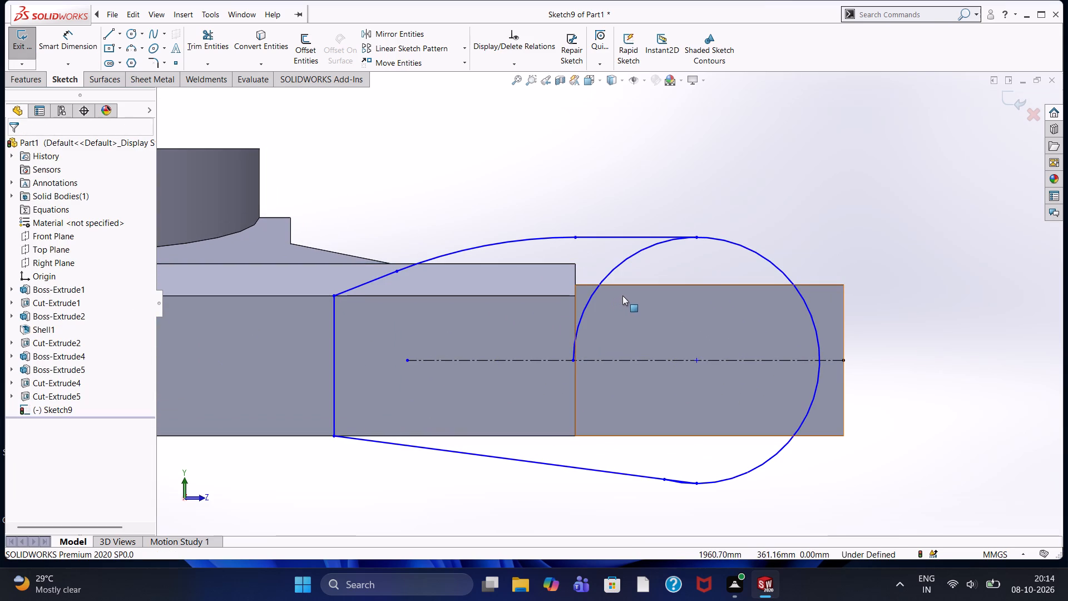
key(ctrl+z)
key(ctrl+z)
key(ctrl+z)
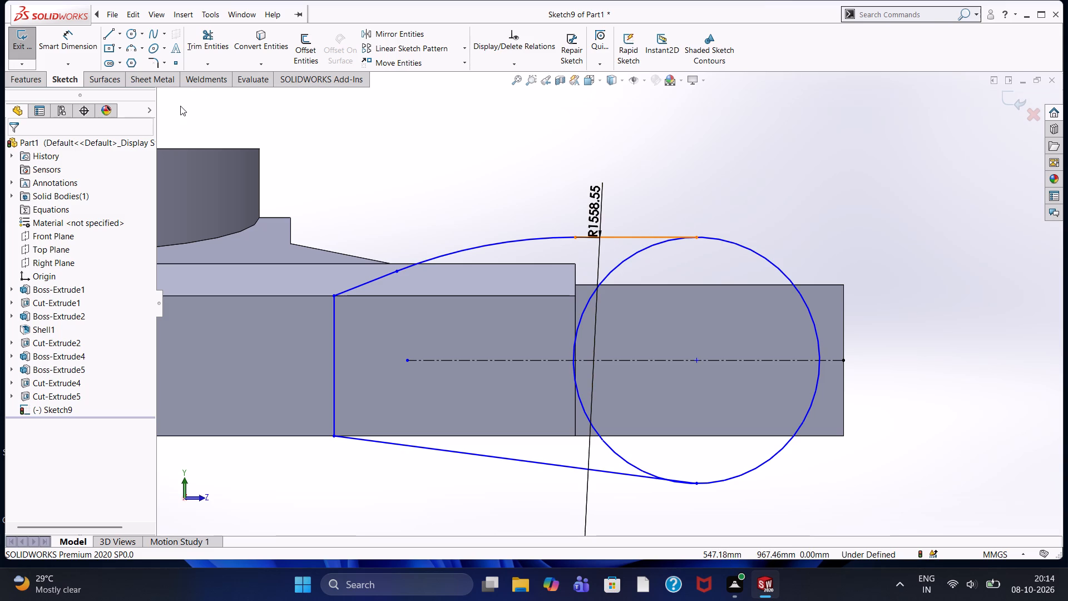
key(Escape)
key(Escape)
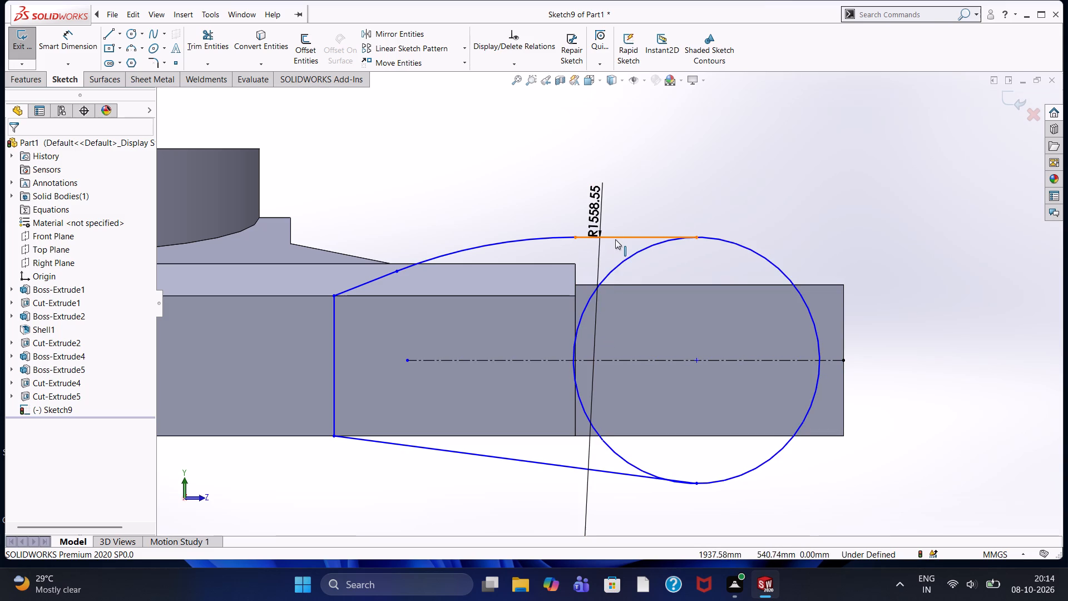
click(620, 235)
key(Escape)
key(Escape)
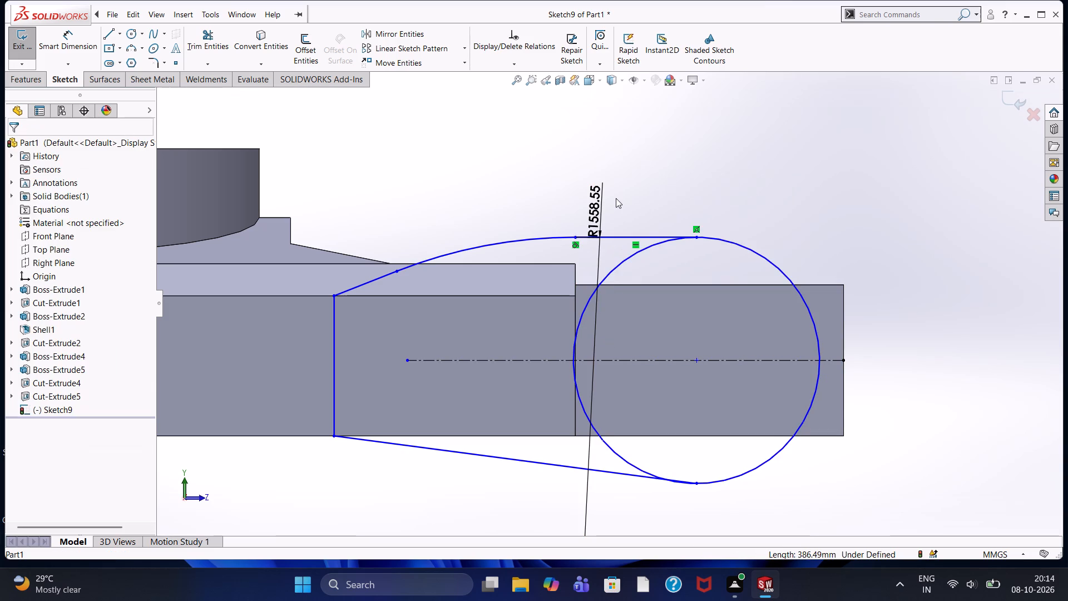
Trim away both inner segments of the circle between the upper horizontal line and the lower sloping line.
click(224, 38)
click(613, 272)
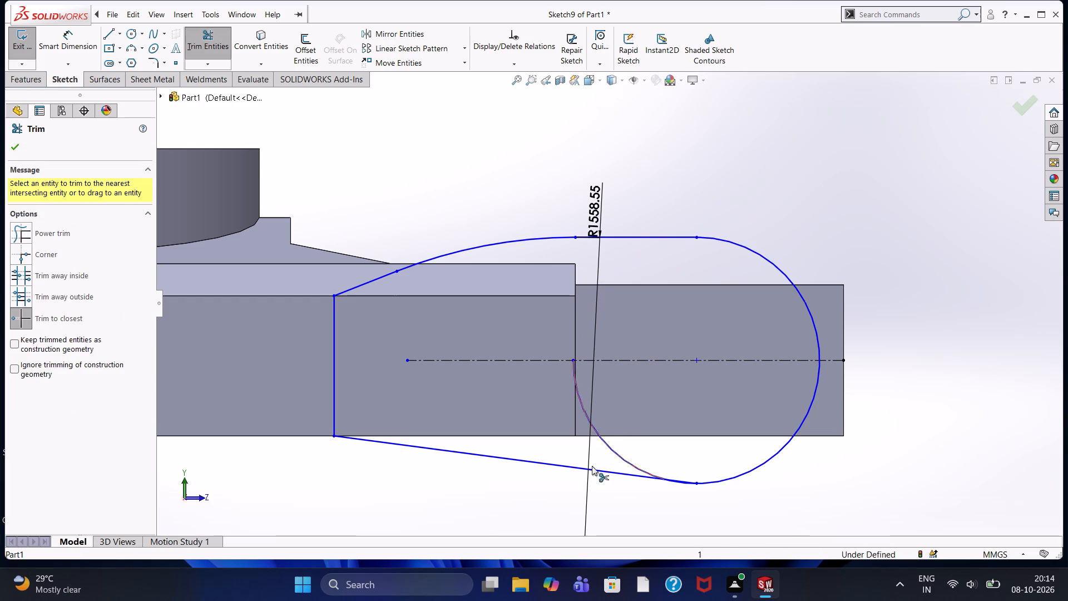
click(620, 455)
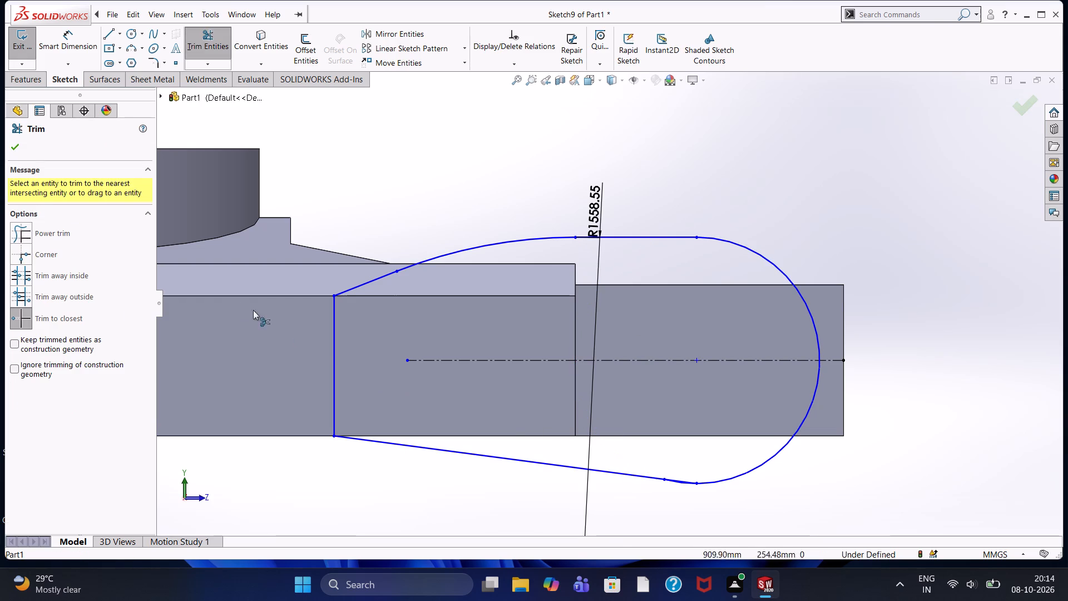
click(16, 145)
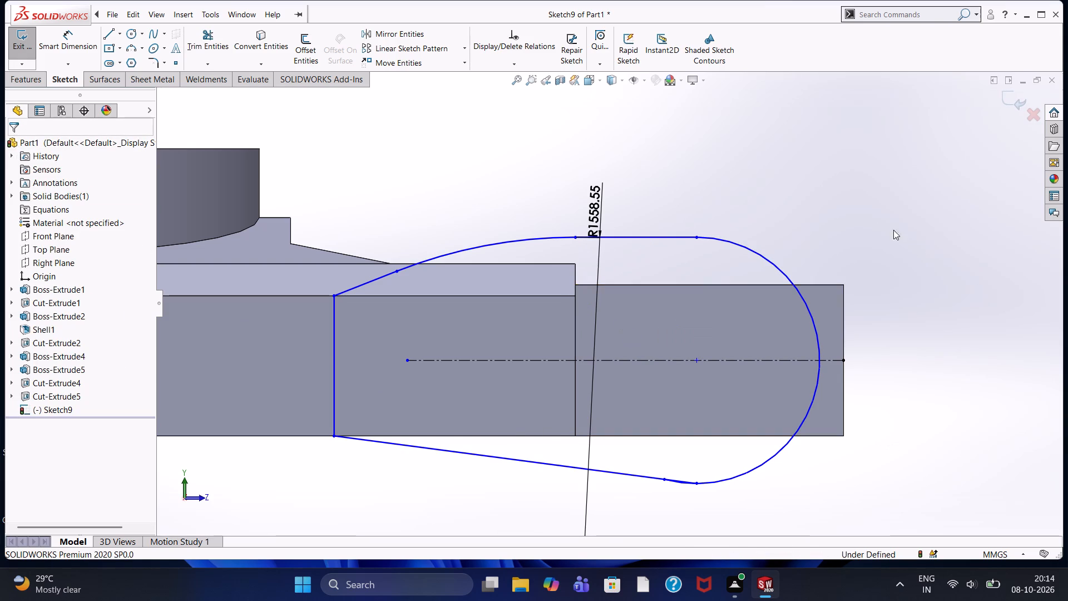
key(Escape)
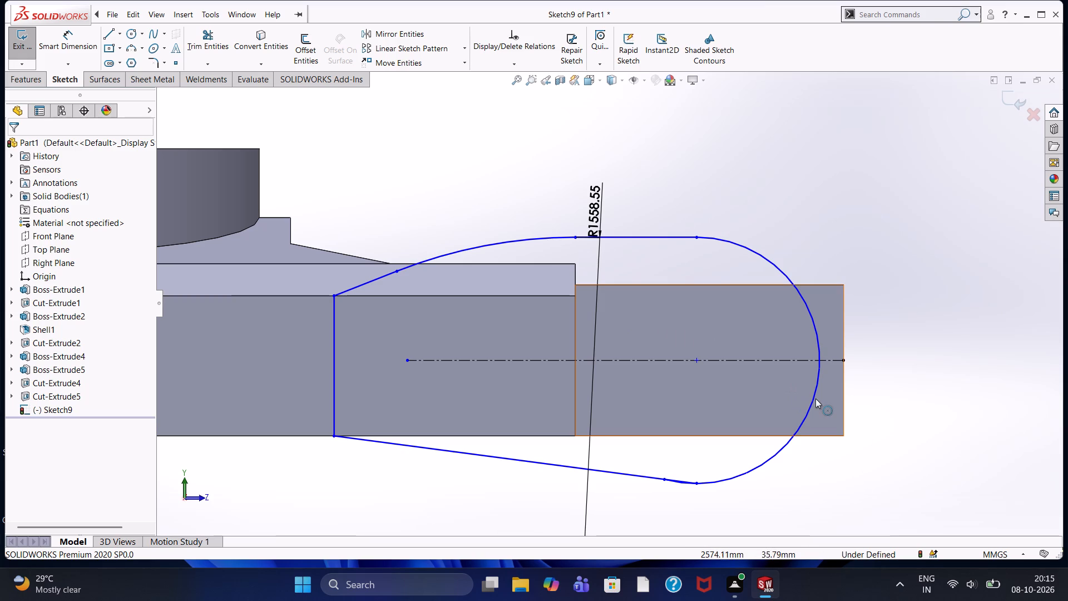
Make the rounded end arc coincident with the centerline's outer endpoint on the arm's end face.
click(815, 398)
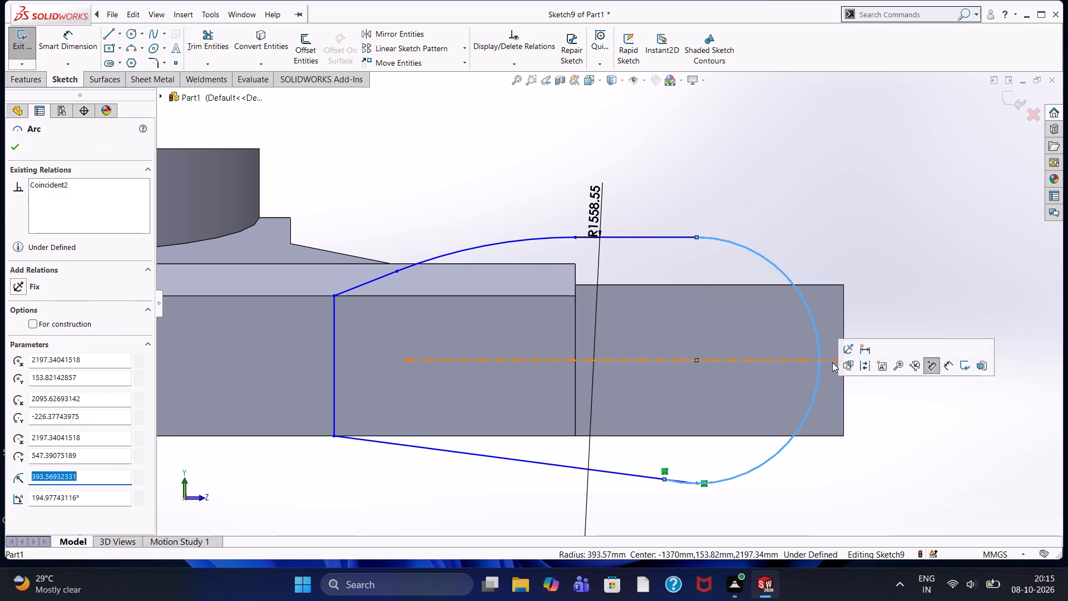
click(877, 313)
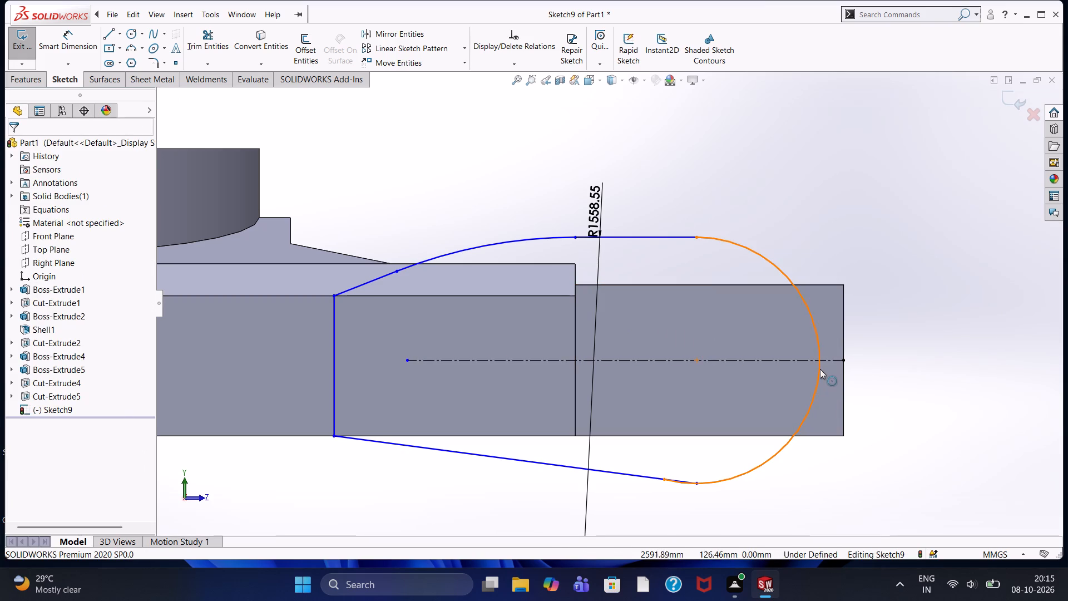
click(820, 369)
ctrl+click(844, 359)
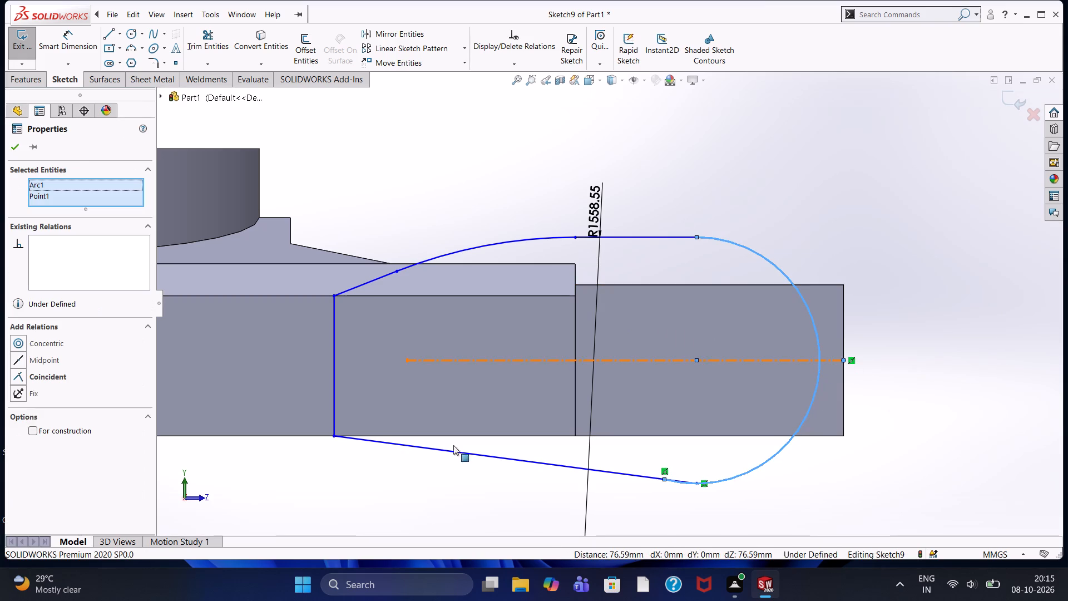
ctrl+click(61, 370)
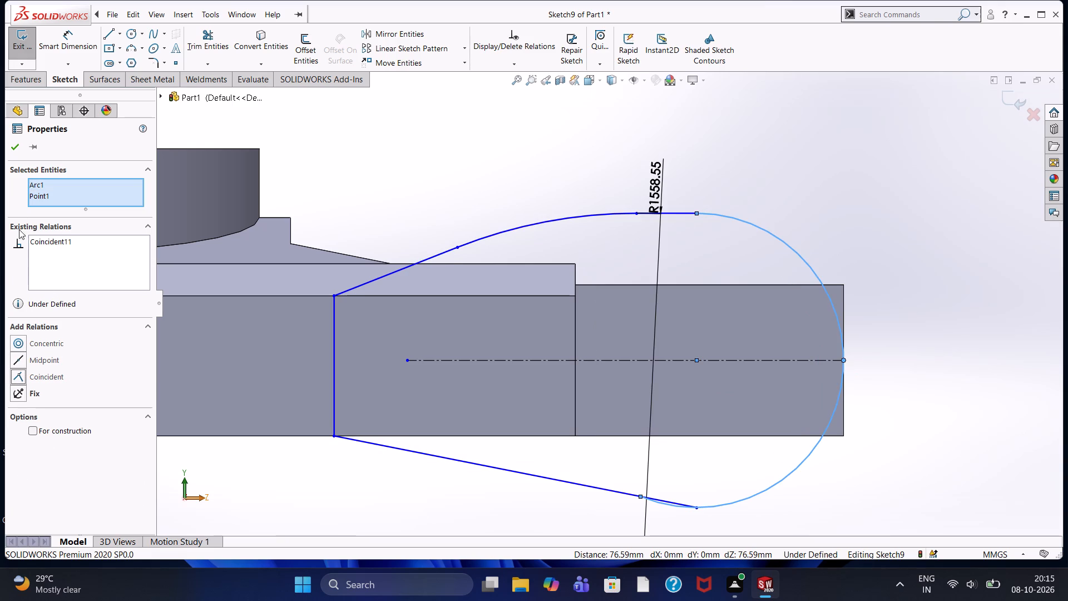
click(13, 136)
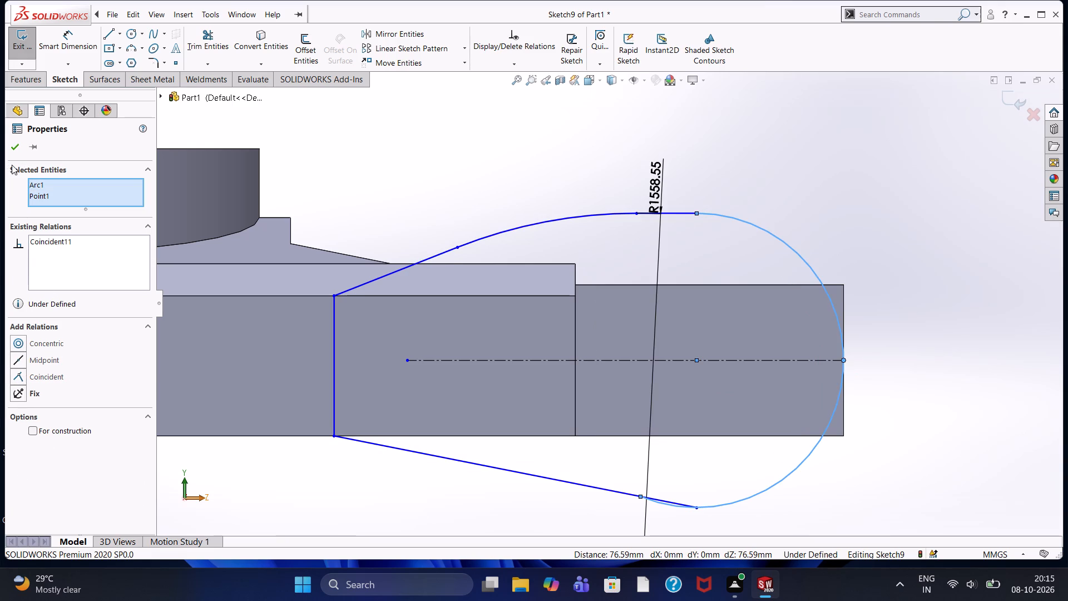
click(16, 154)
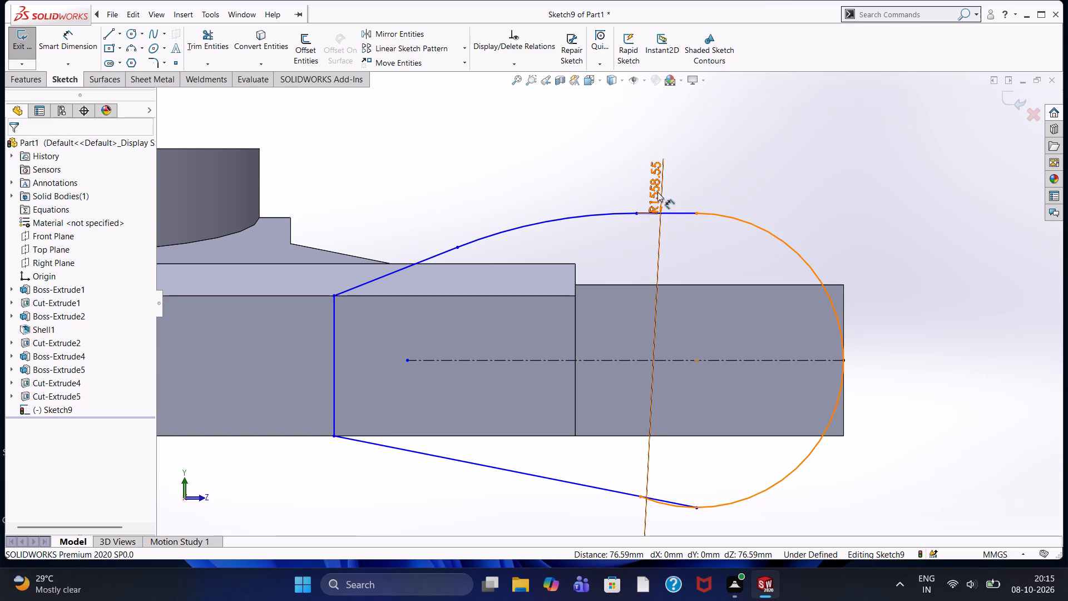
Delete the radius dimension of the profile's upper arc.
drag(657, 192, 880, 250)
scroll(828, 388, down, 3)
scroll(766, 398, up, 4)
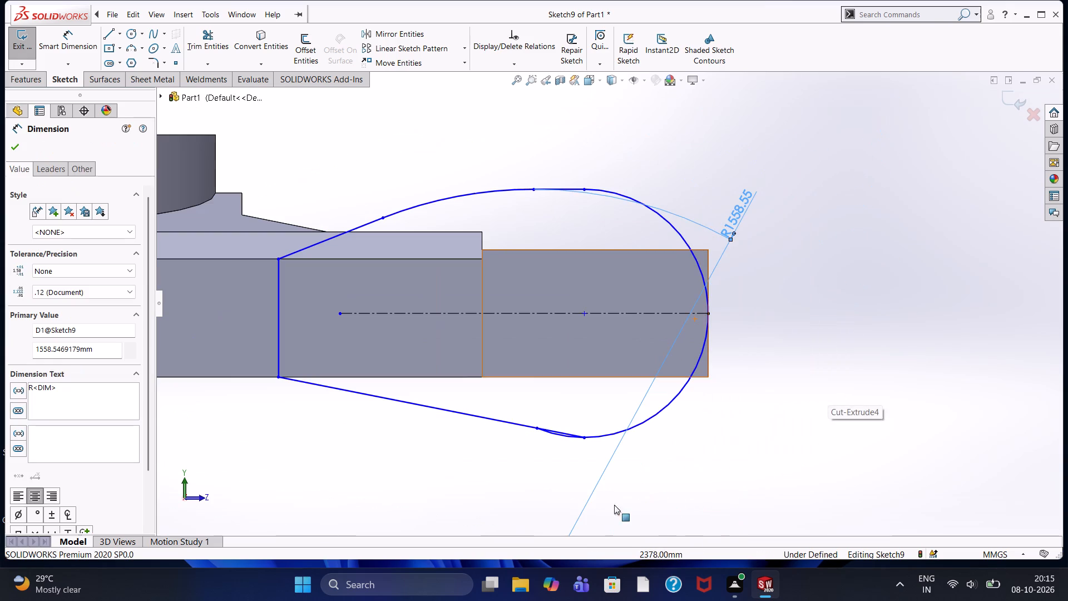
scroll(576, 476, up, 3)
scroll(596, 413, up, 2)
scroll(596, 413, down, 3)
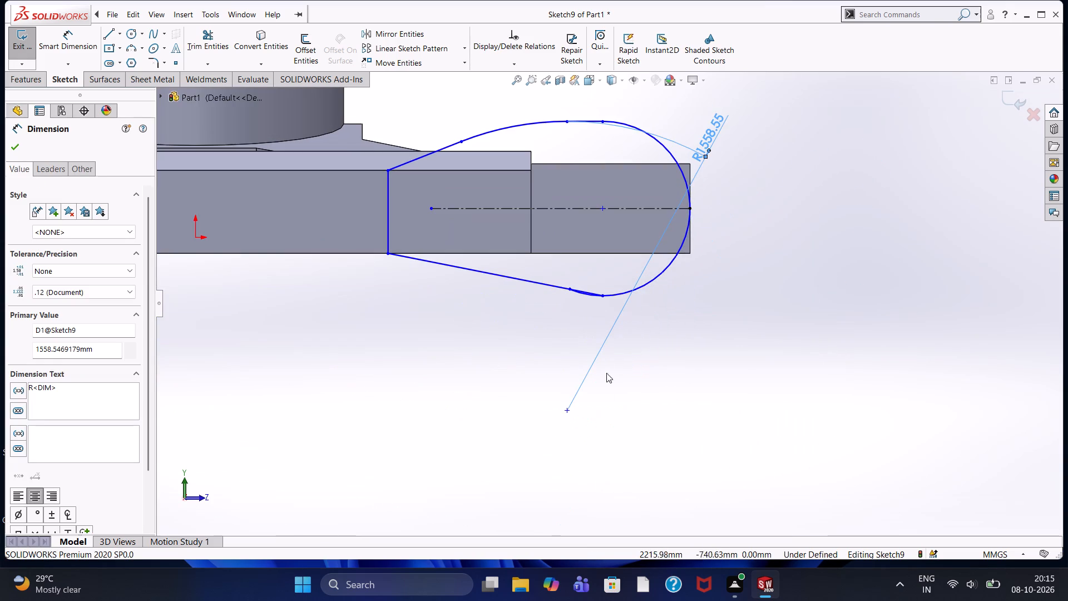
drag(709, 141, 605, 126)
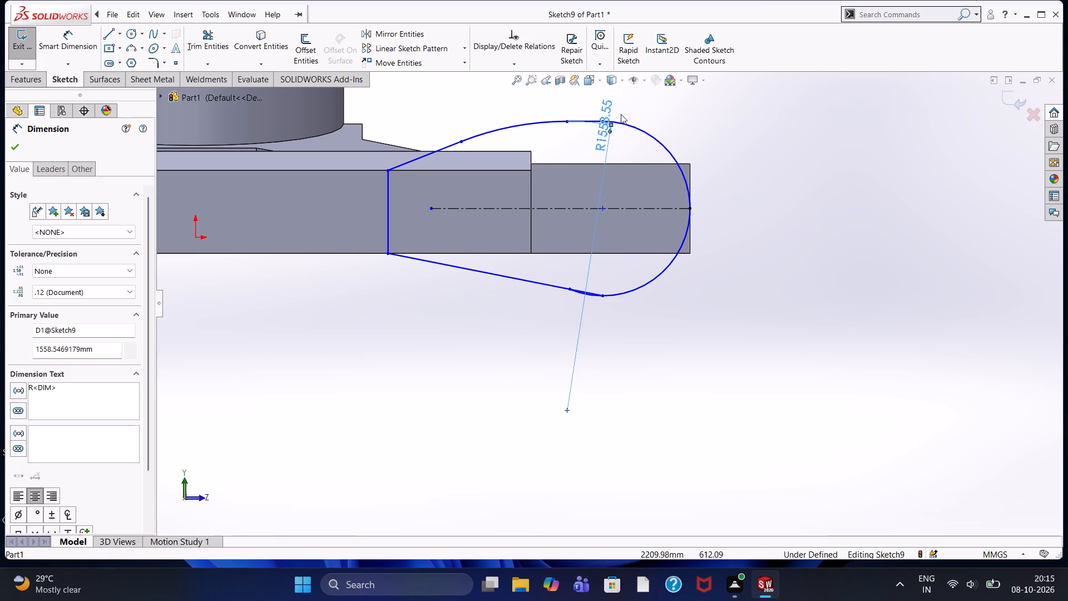
click(624, 112)
right_click(600, 124)
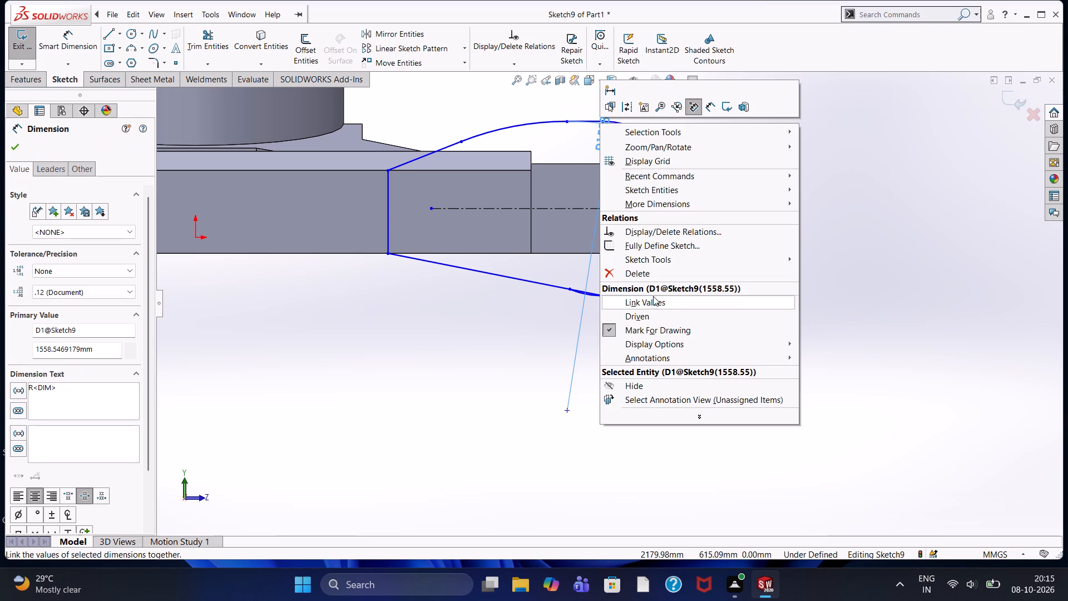
click(651, 276)
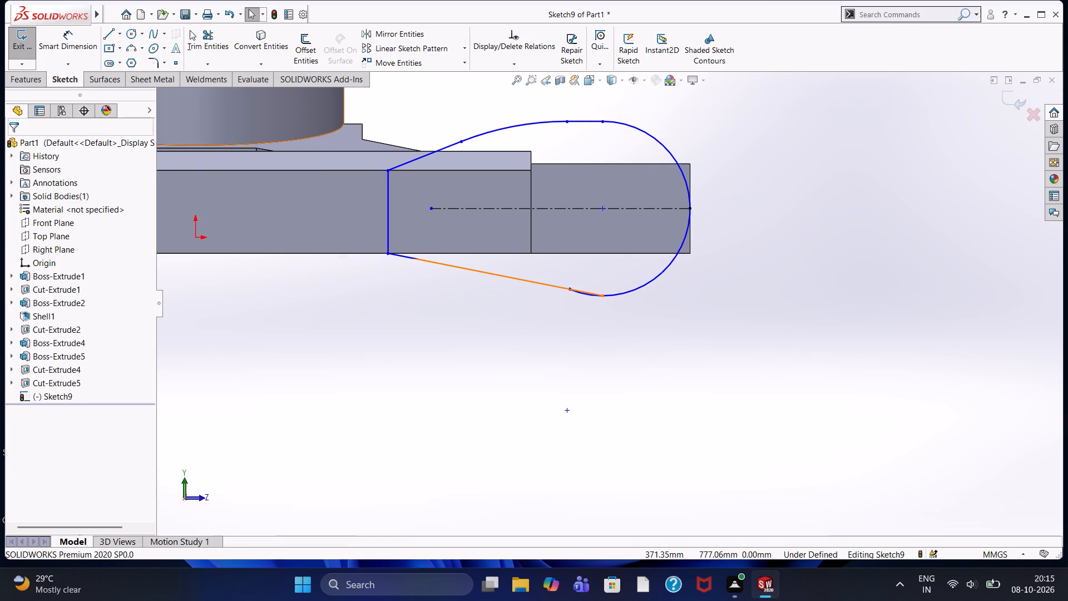
Trim away the short leftover arc segment below the outer end of the lower sloping line.
click(191, 30)
scroll(649, 327, down, 7)
scroll(445, 203, down, 2)
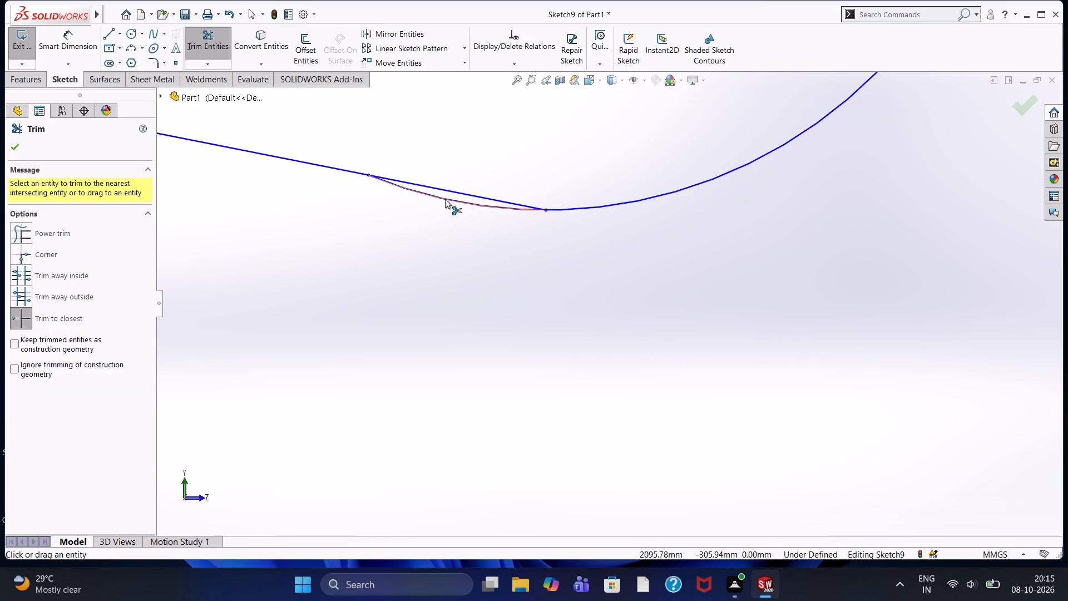
click(445, 198)
scroll(465, 176, up, 7)
scroll(525, 293, up, 4)
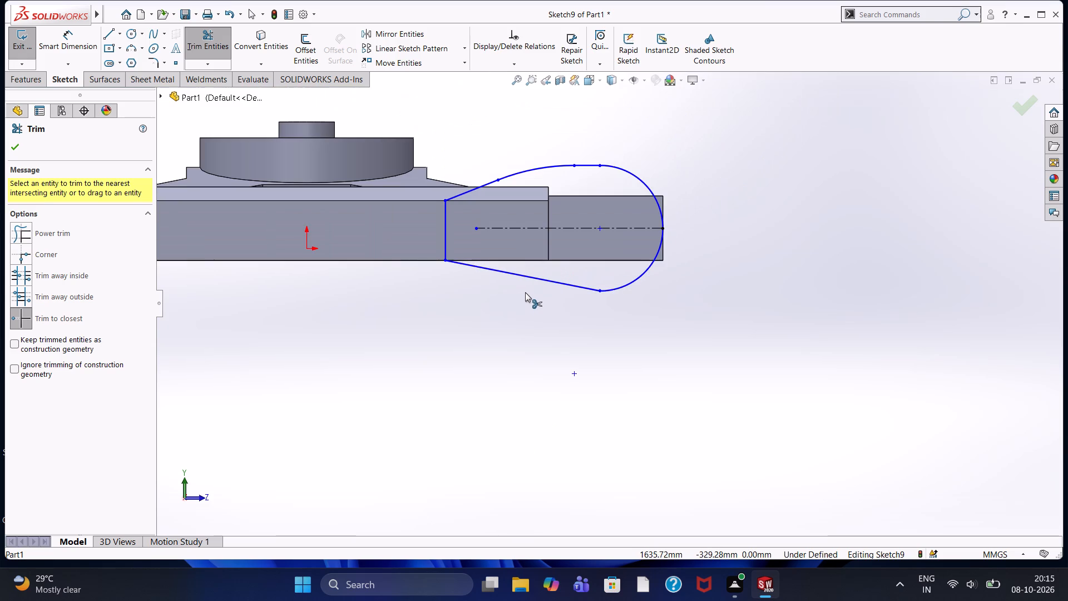
key(Escape)
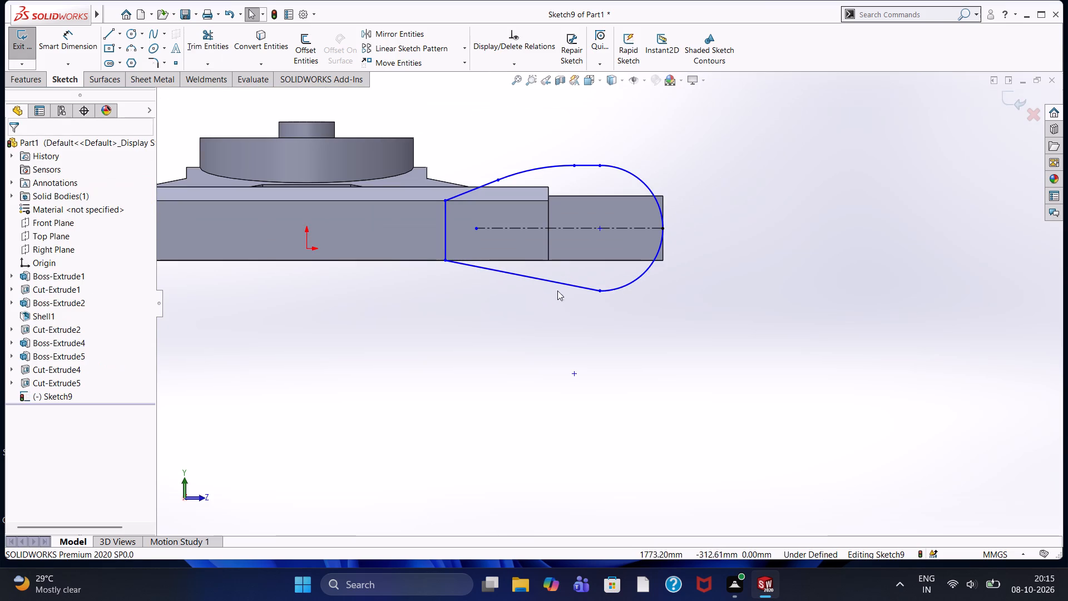
Dimension the rounded end arc's radius with the equation =629/2, giving 314.5 mm.
click(66, 27)
click(639, 178)
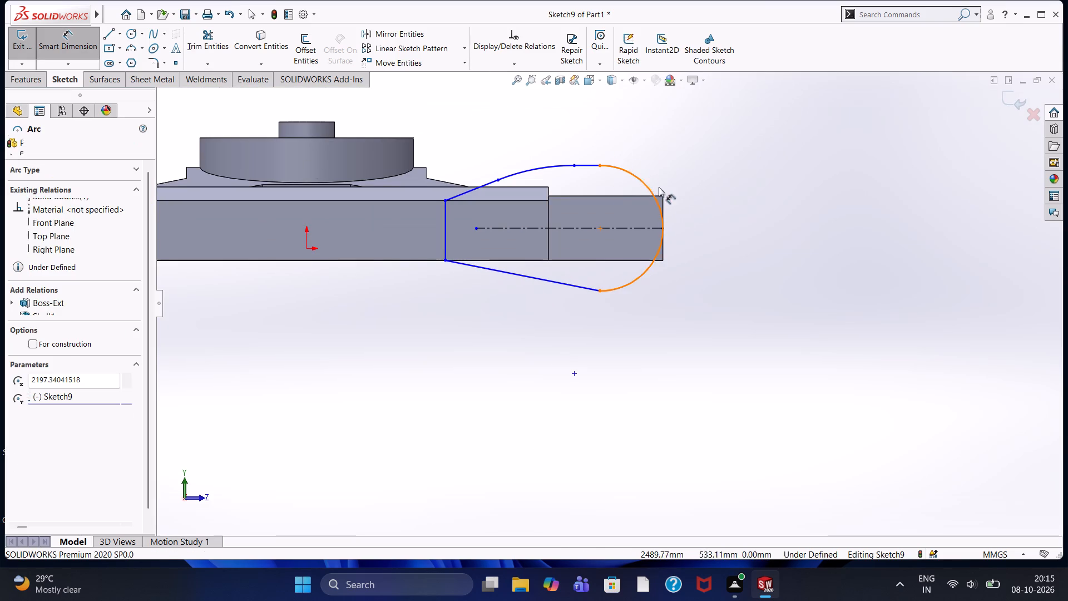
click(713, 192)
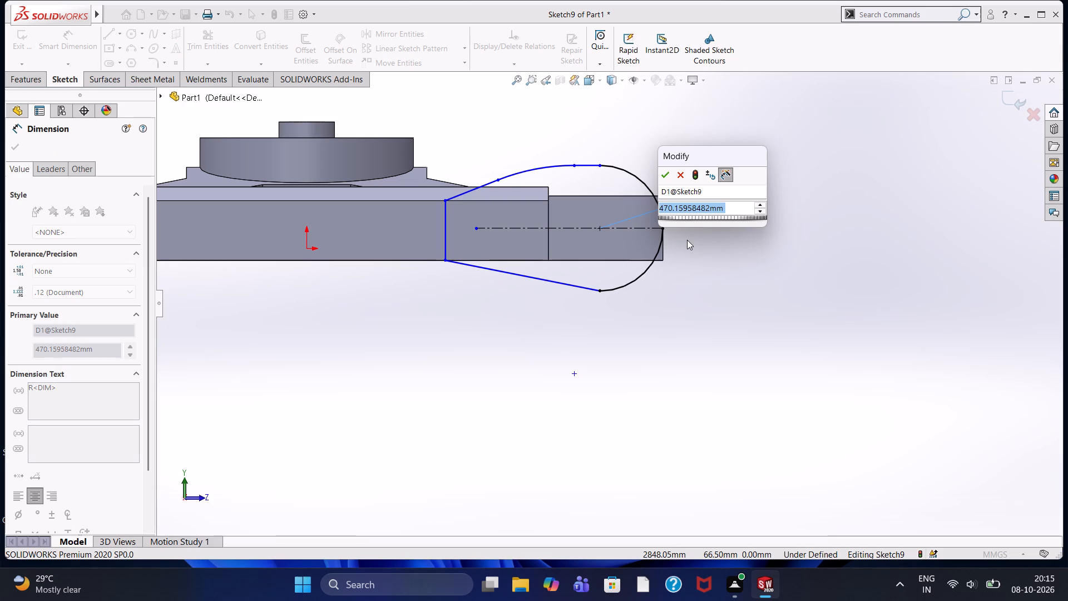
key(equal)
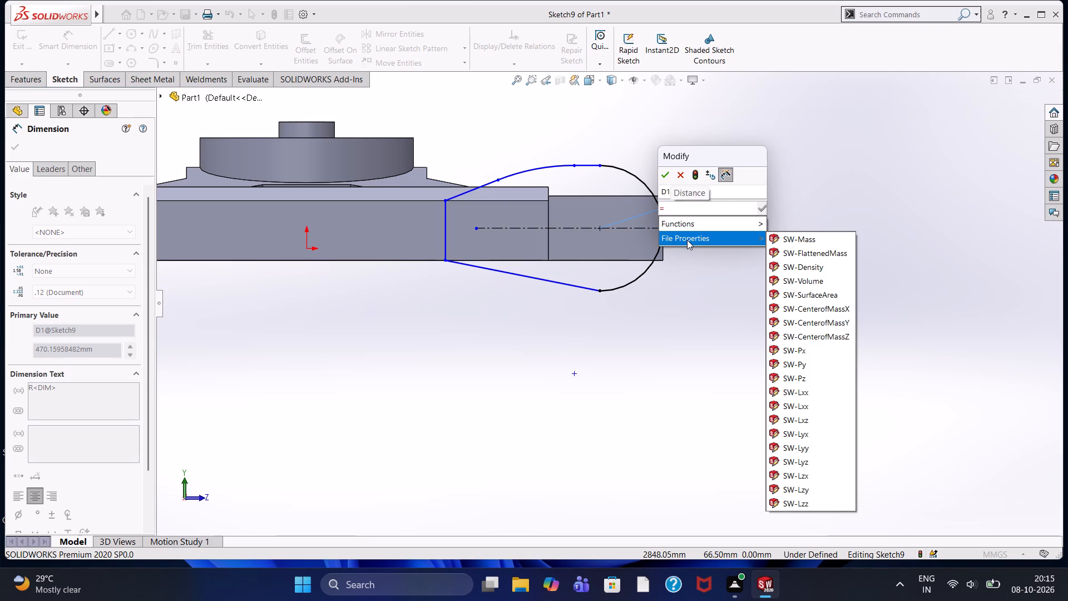
key(6)
key(2)
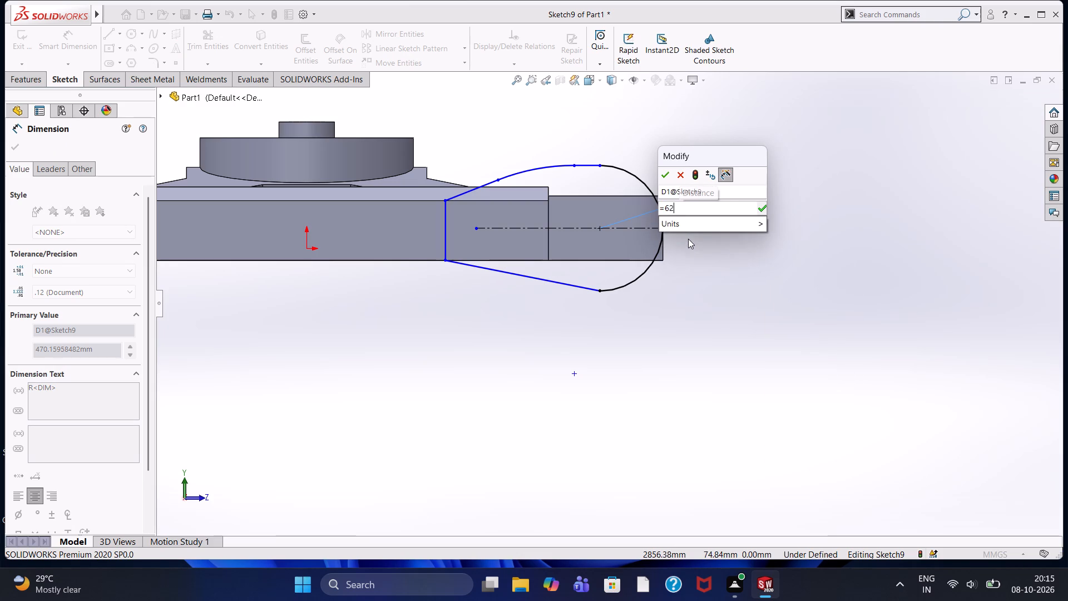
key(9)
text(/2)
key(Return)
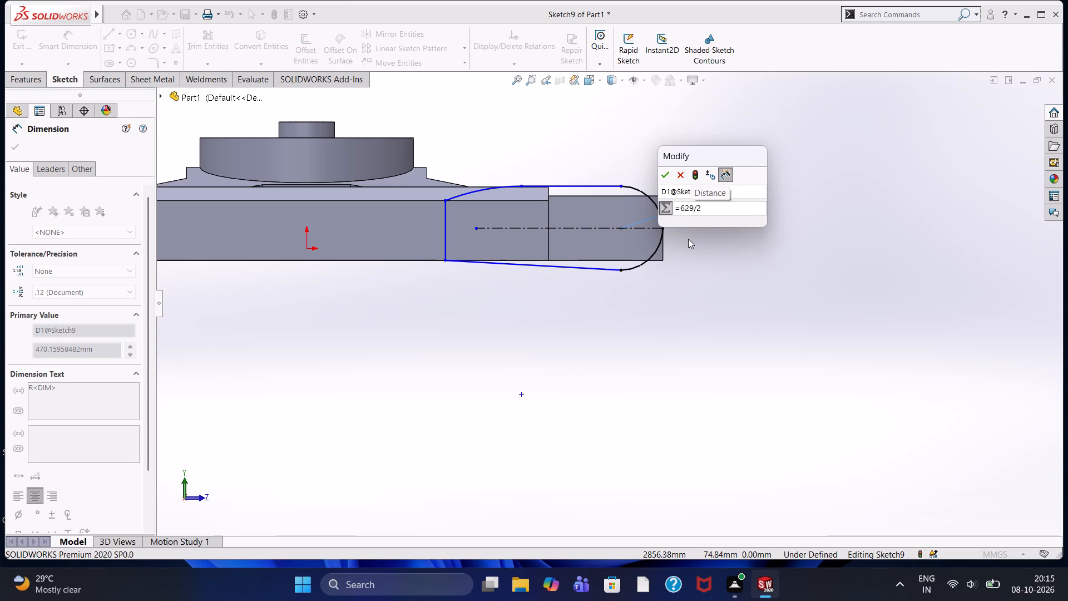
click(660, 175)
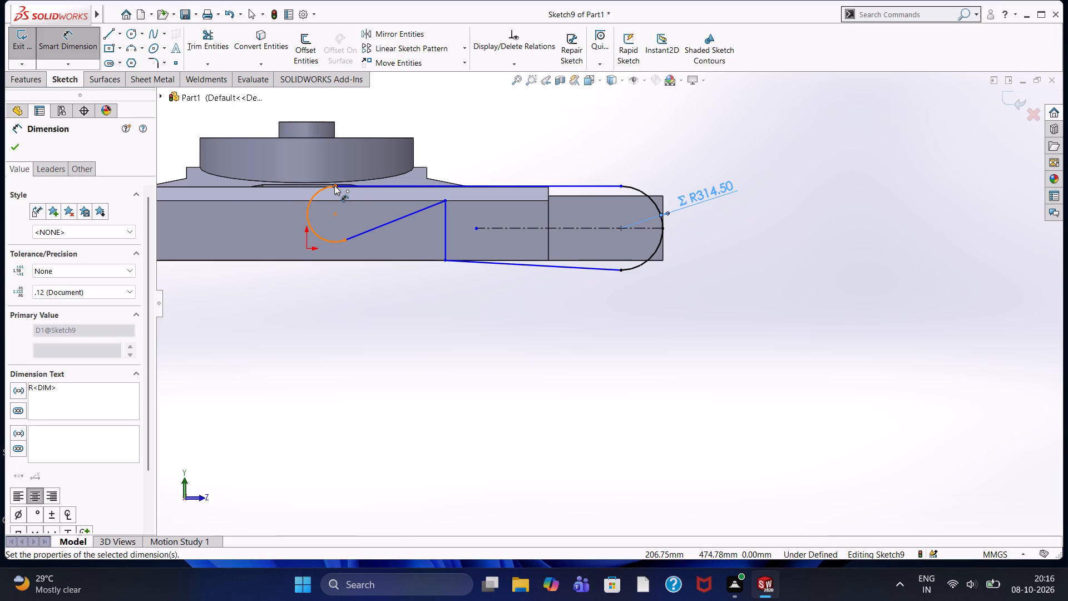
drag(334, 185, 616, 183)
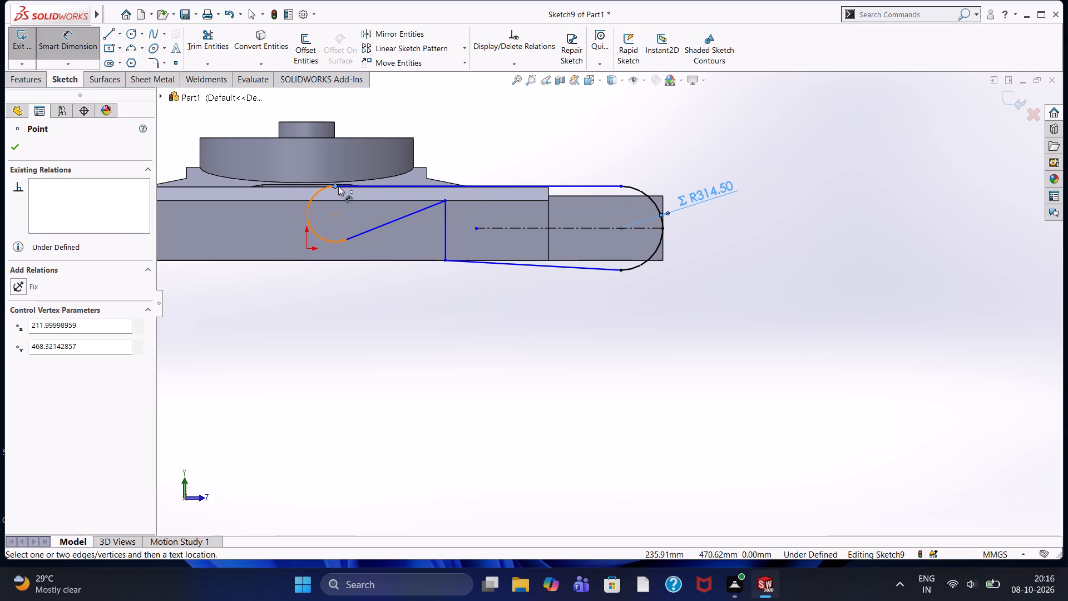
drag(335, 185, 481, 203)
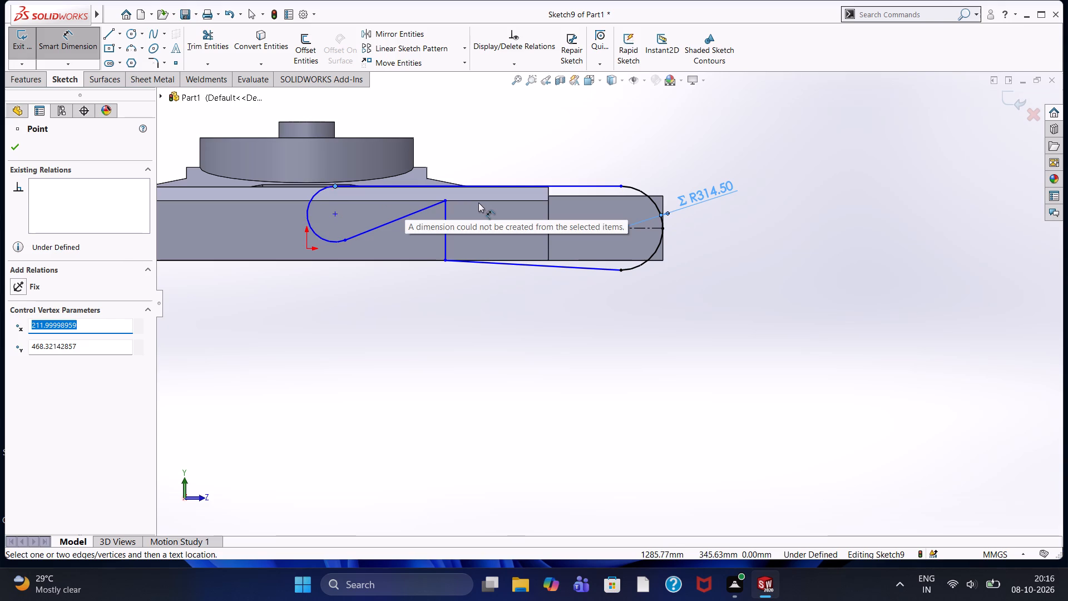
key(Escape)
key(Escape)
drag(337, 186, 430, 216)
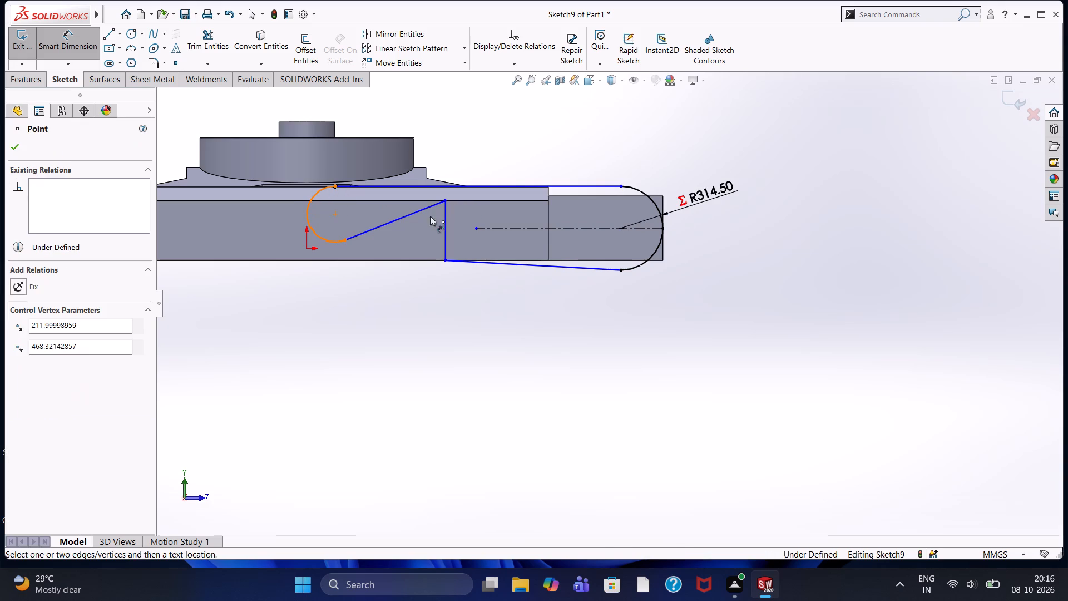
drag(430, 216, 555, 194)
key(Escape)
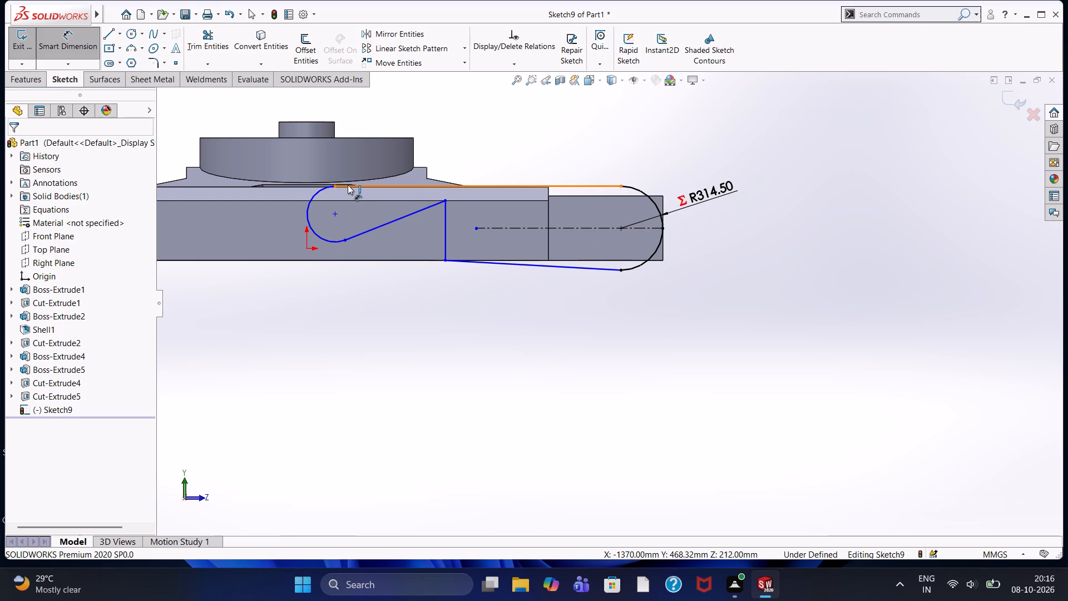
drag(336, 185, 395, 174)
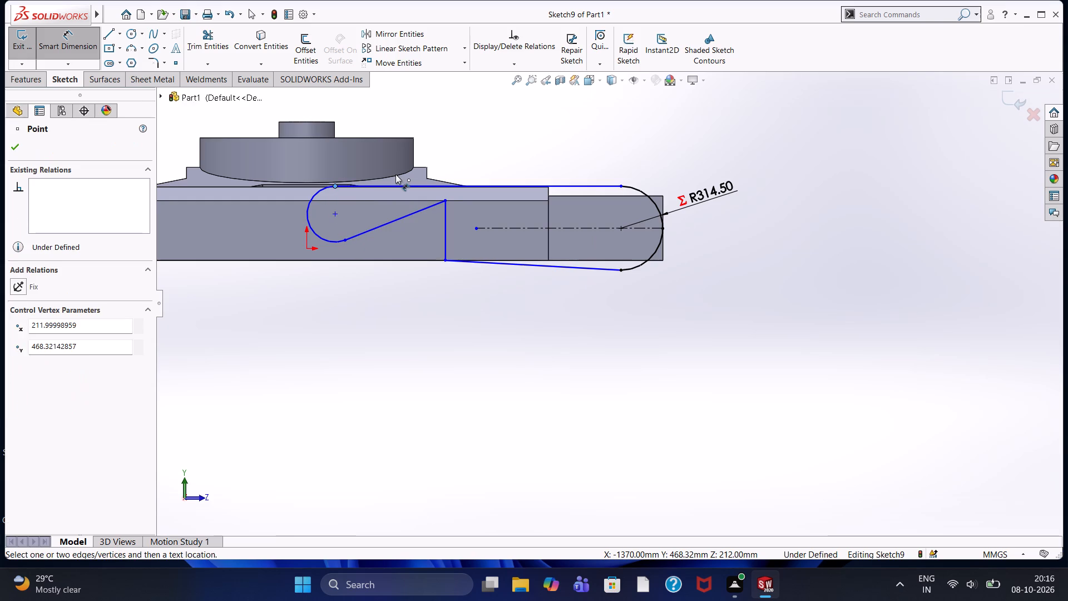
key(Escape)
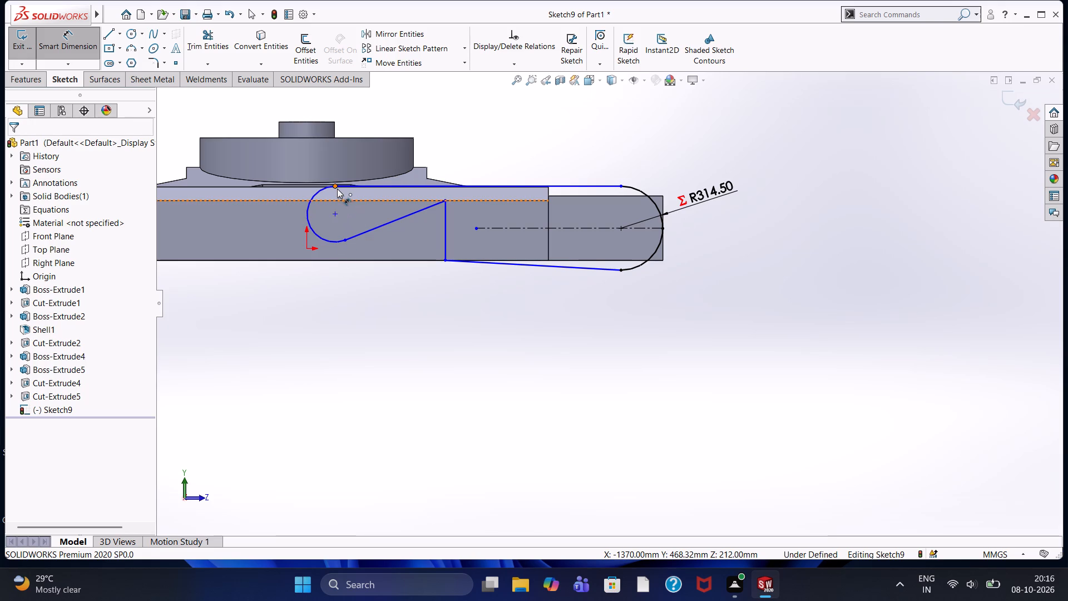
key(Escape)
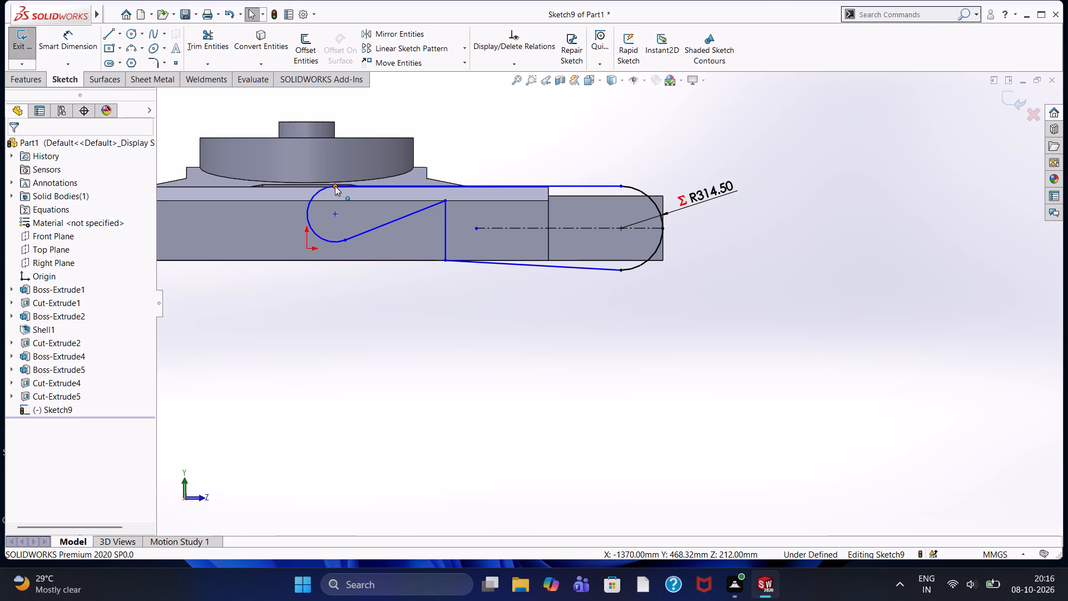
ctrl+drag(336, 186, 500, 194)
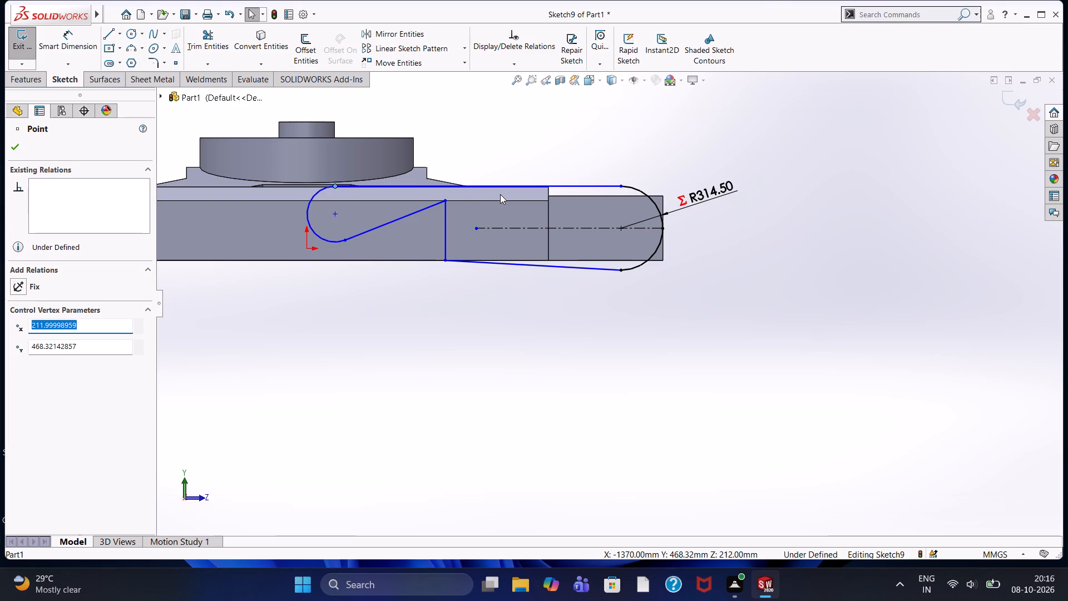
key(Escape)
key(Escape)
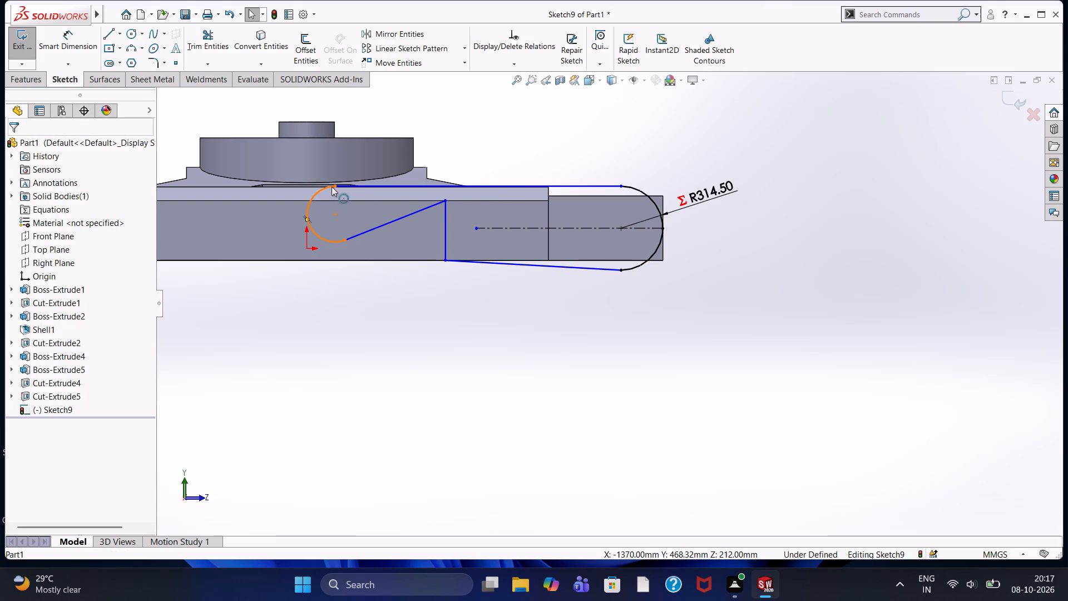
Move the upper arc's junction with the horizontal line outward to about X 1665 mm, restoring a shallow curve above the sloping line.
drag(335, 186, 531, 181)
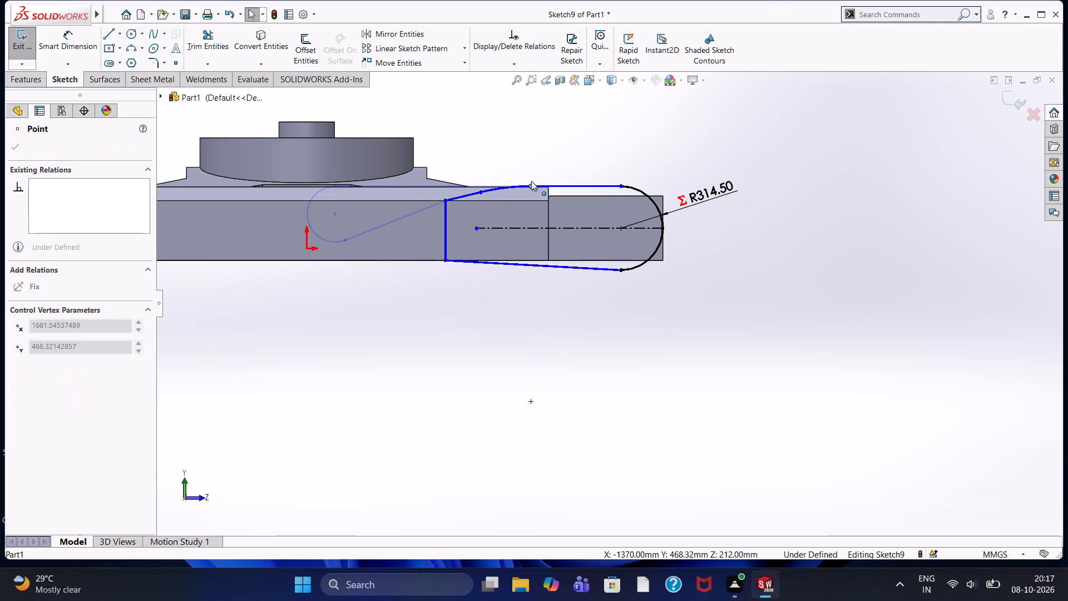
drag(531, 181, 529, 183)
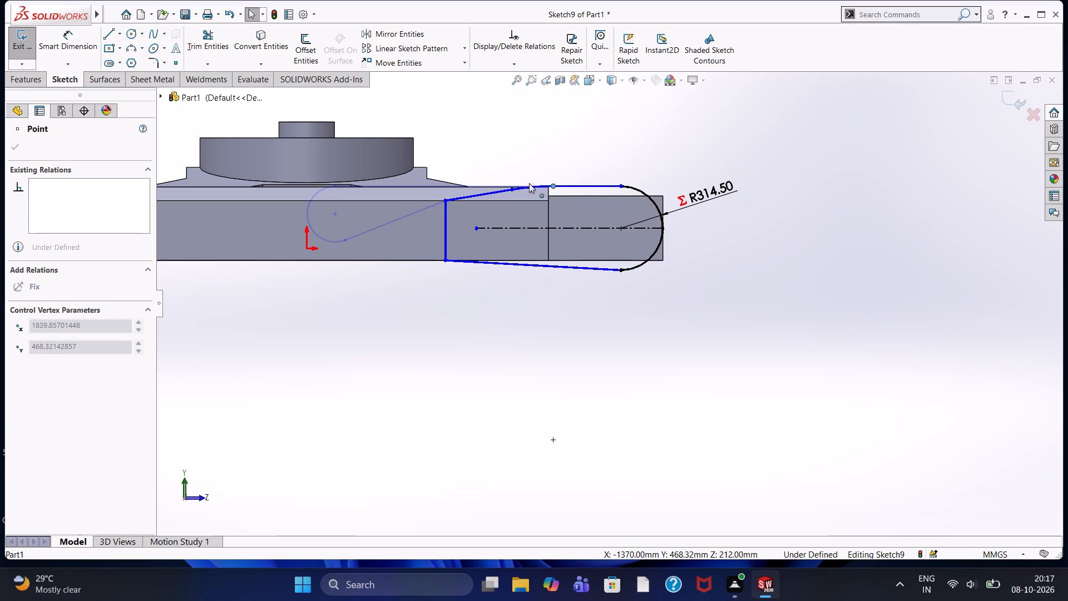
drag(529, 183, 516, 185)
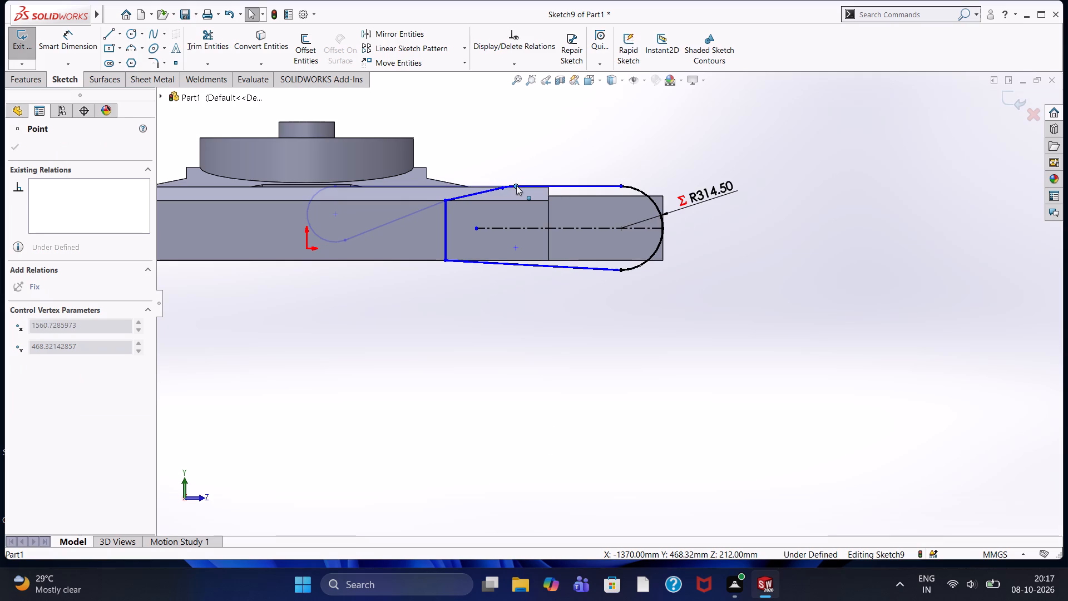
drag(516, 185, 563, 186)
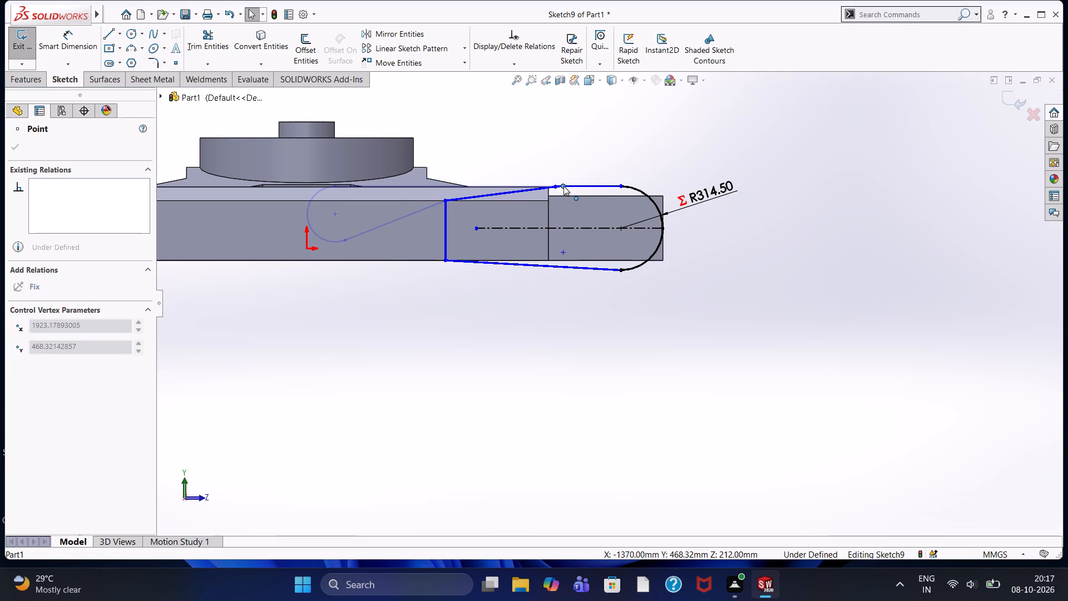
drag(563, 186, 529, 185)
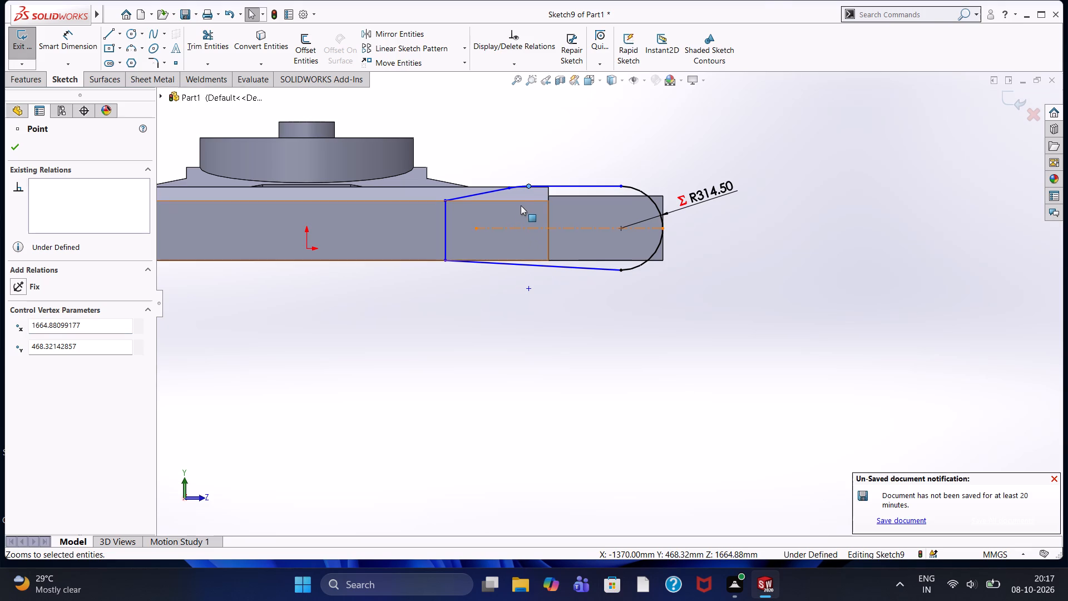
click(19, 149)
Dimension the angle between the profile's upper sloping line and the bar's horizontal edge as 30 degrees.
click(67, 37)
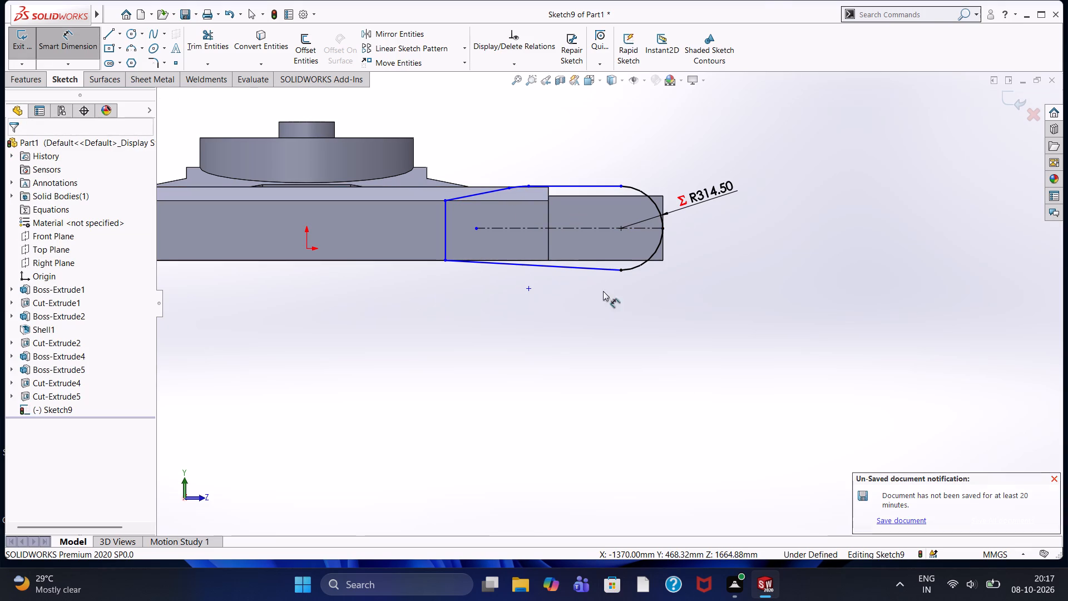
scroll(543, 222, down, 2)
click(493, 188)
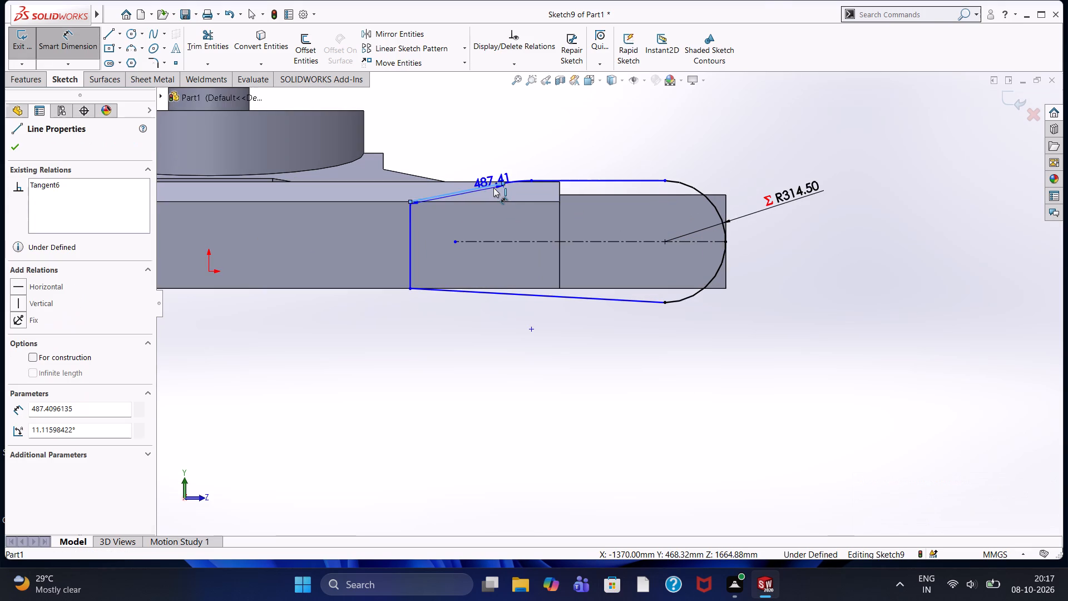
click(517, 203)
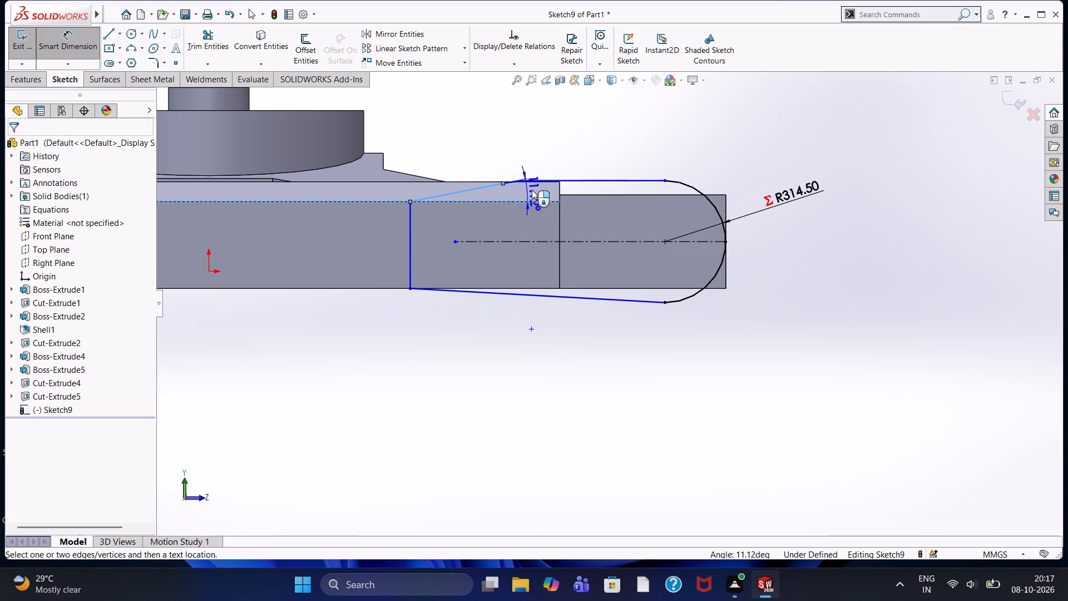
click(535, 189)
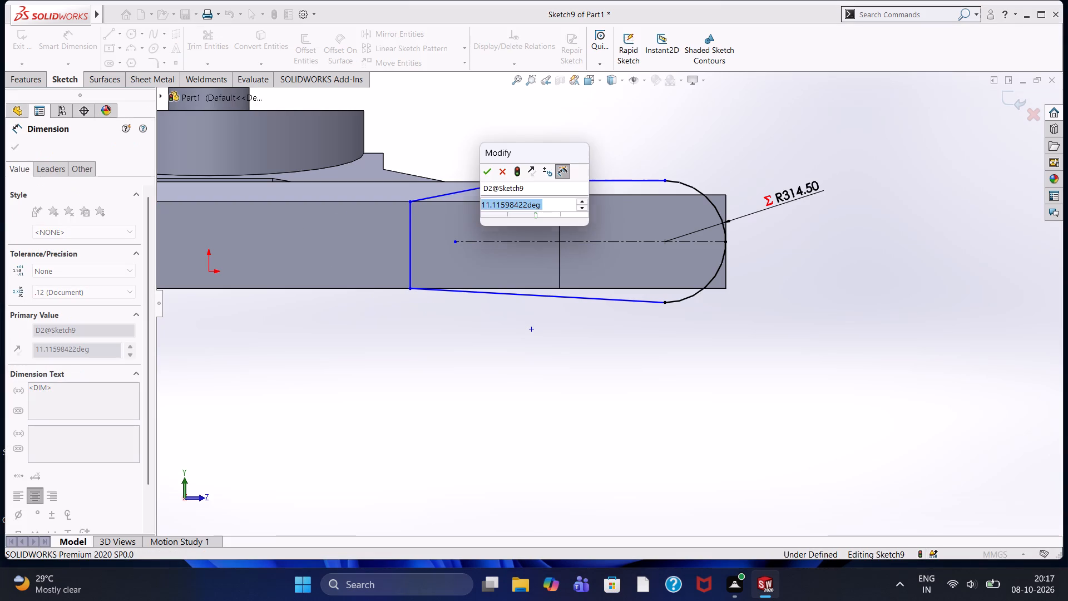
text(30)
key(Return)
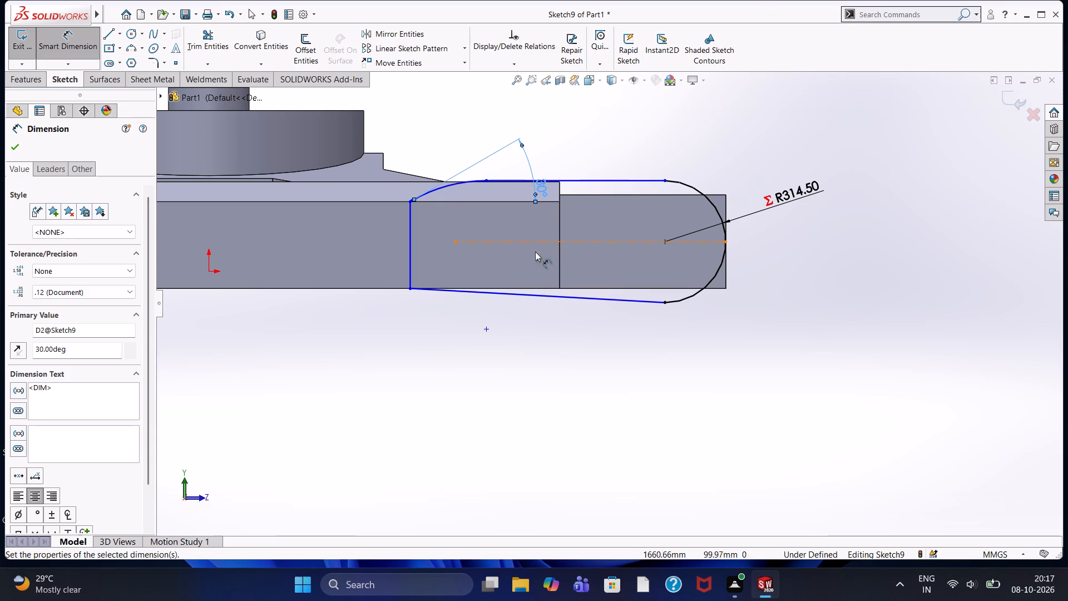
key(Escape)
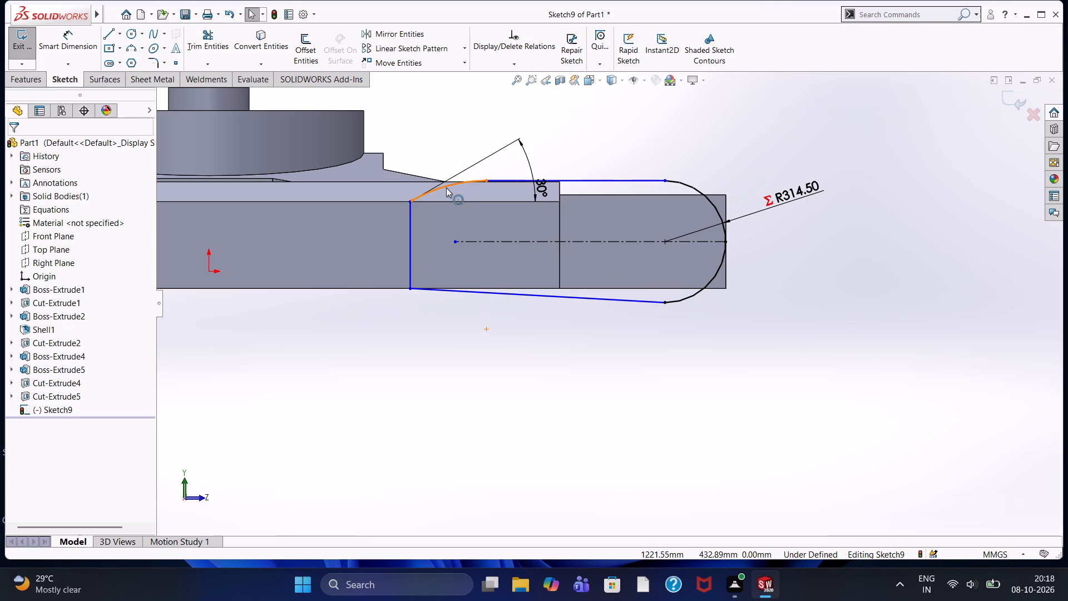
Dimension the radius of the small arc joining the upper sloping line and the horizontal line as 150 mm.
click(79, 36)
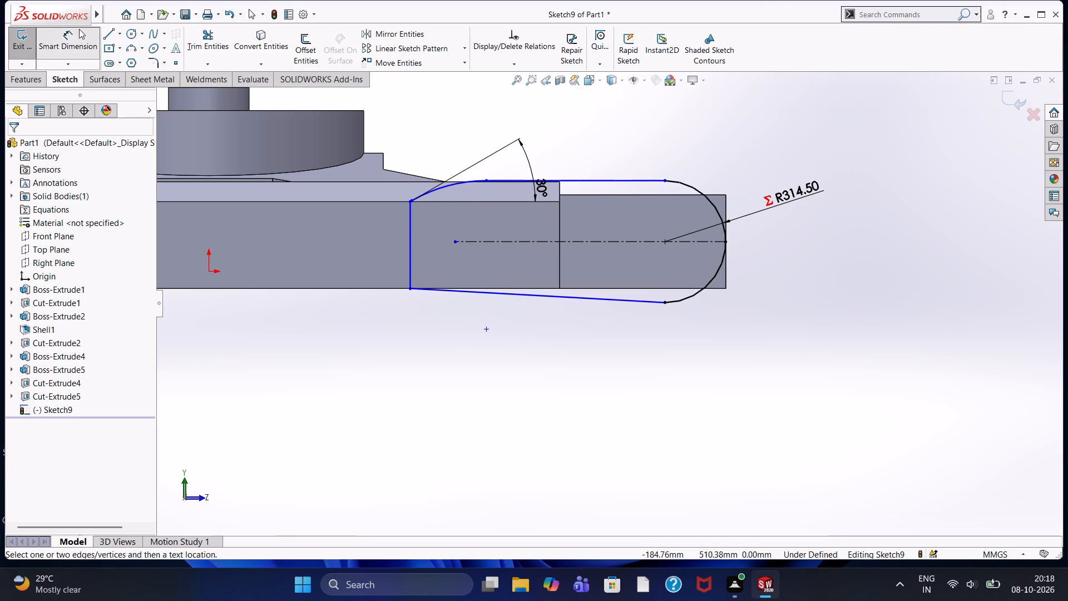
click(460, 184)
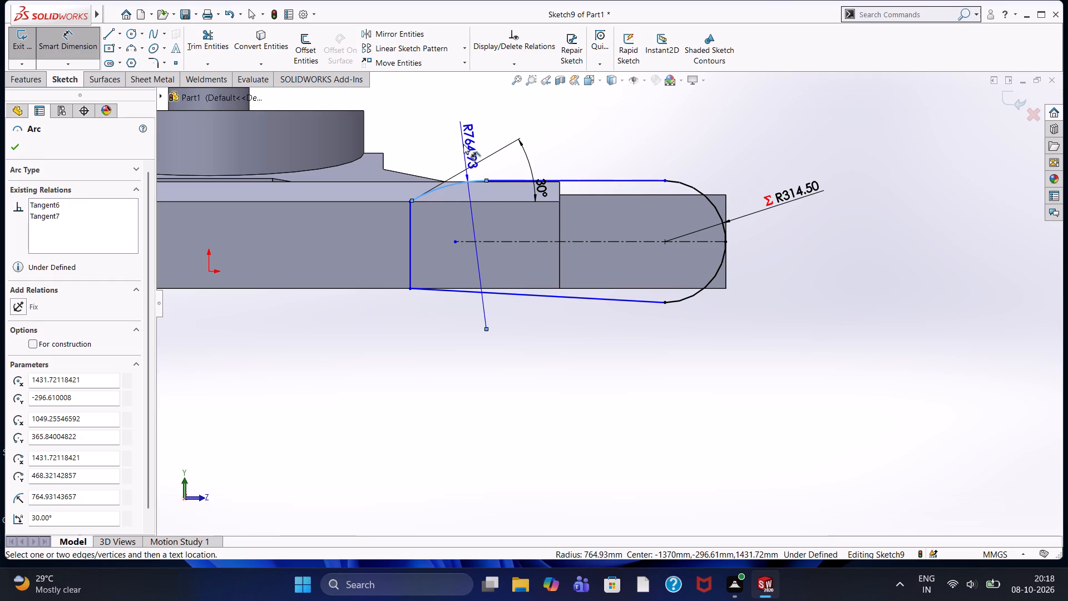
click(457, 132)
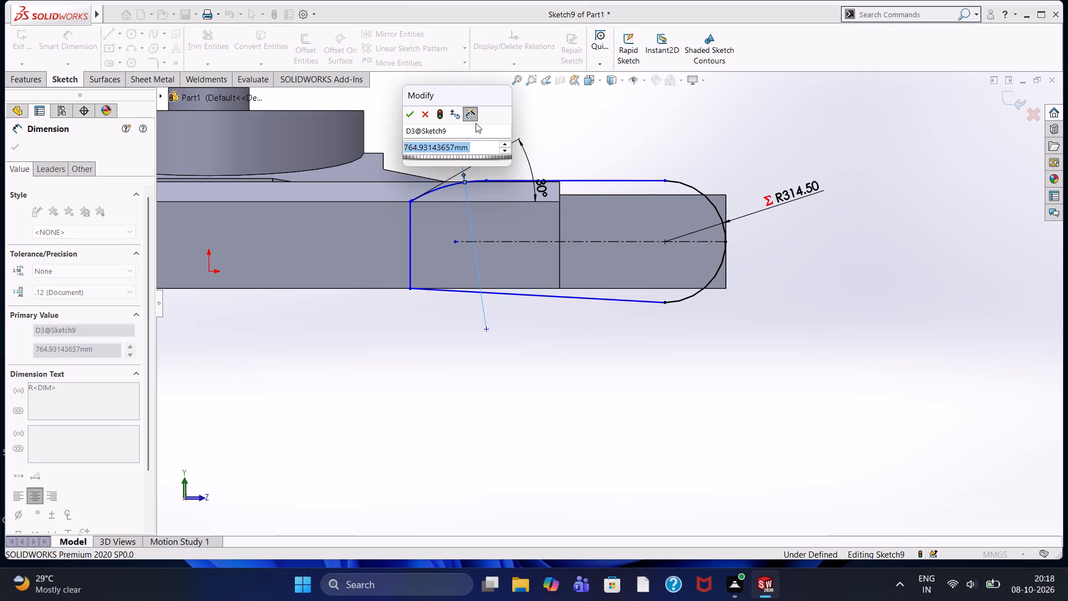
key(1)
key(5)
key(0)
key(Return)
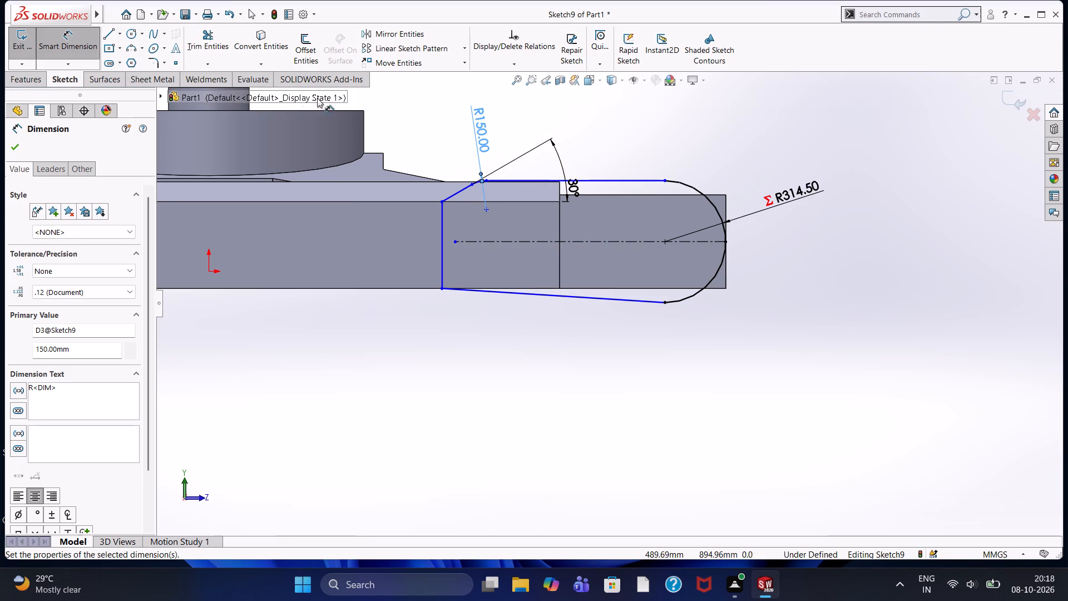
Dimension the horizontal distance from the profile's upper inner corner to the arm's outer end corner as 1095 mm.
click(441, 200)
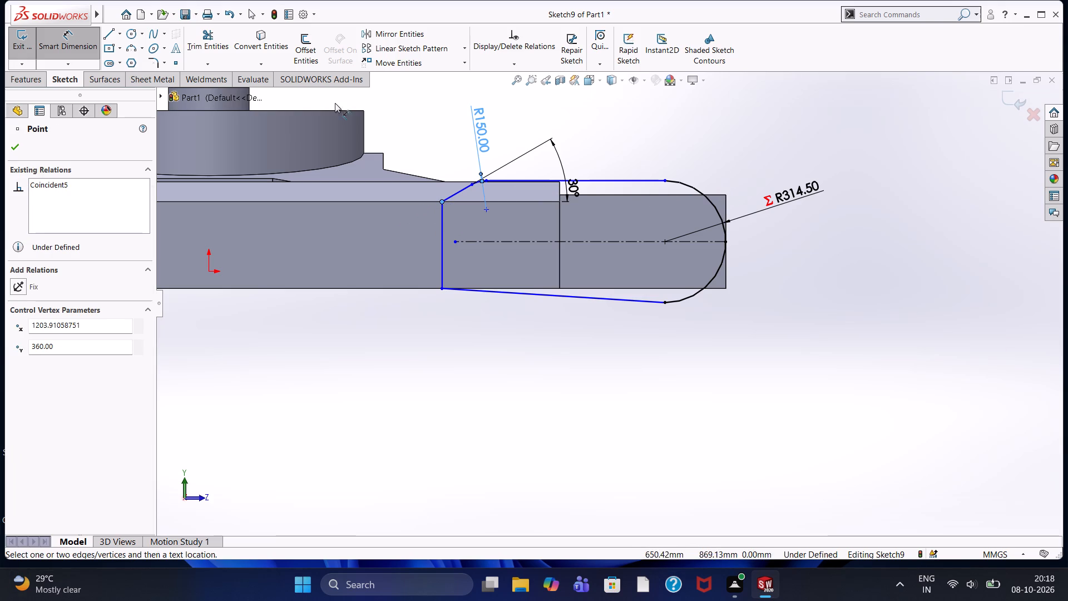
click(726, 194)
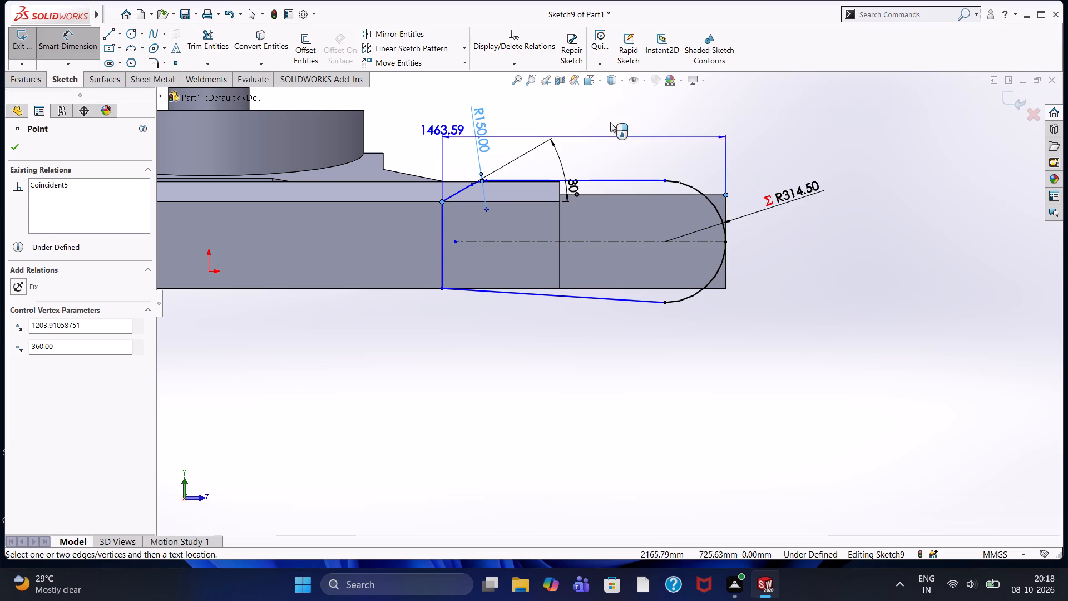
click(639, 114)
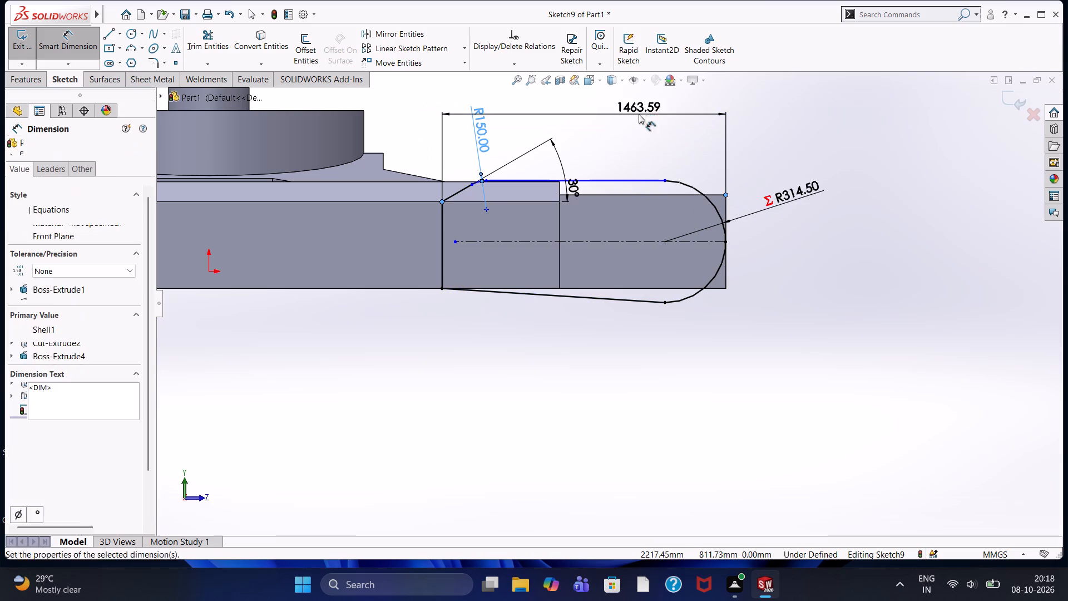
text(1095)
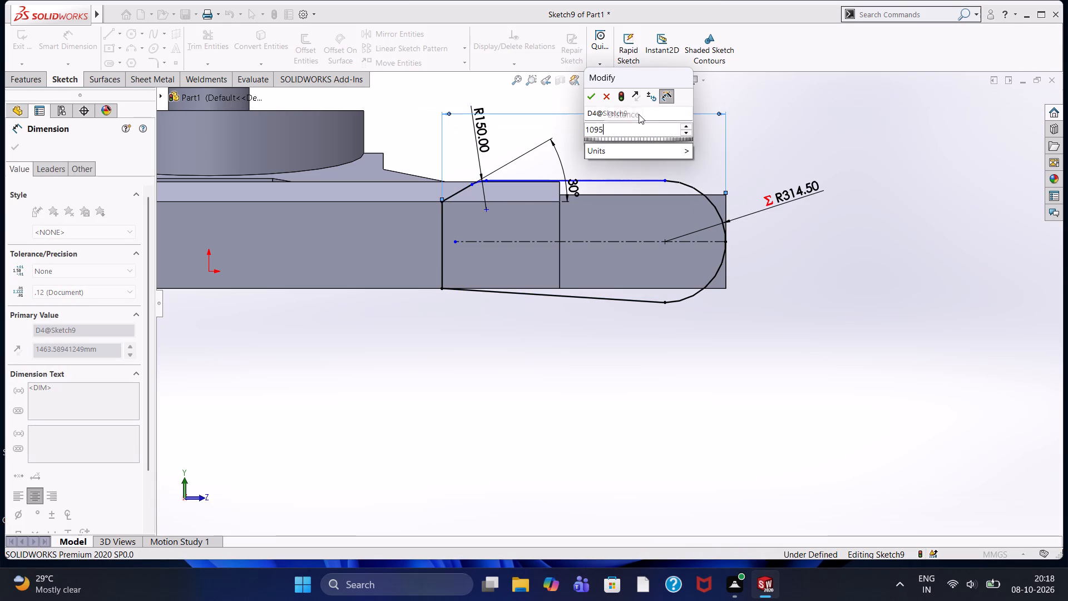
key(Return)
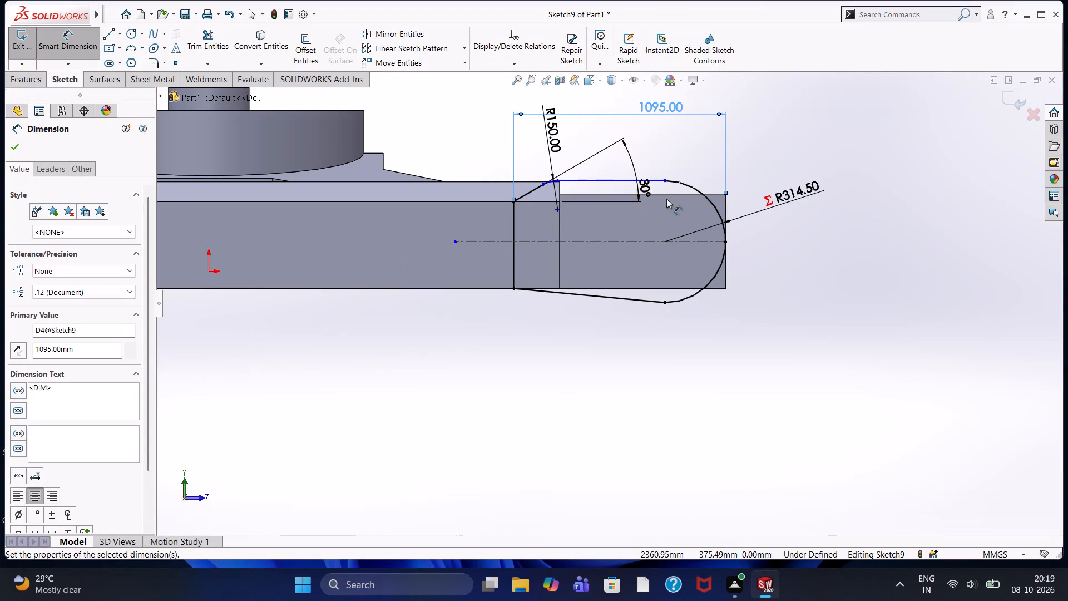
click(15, 149)
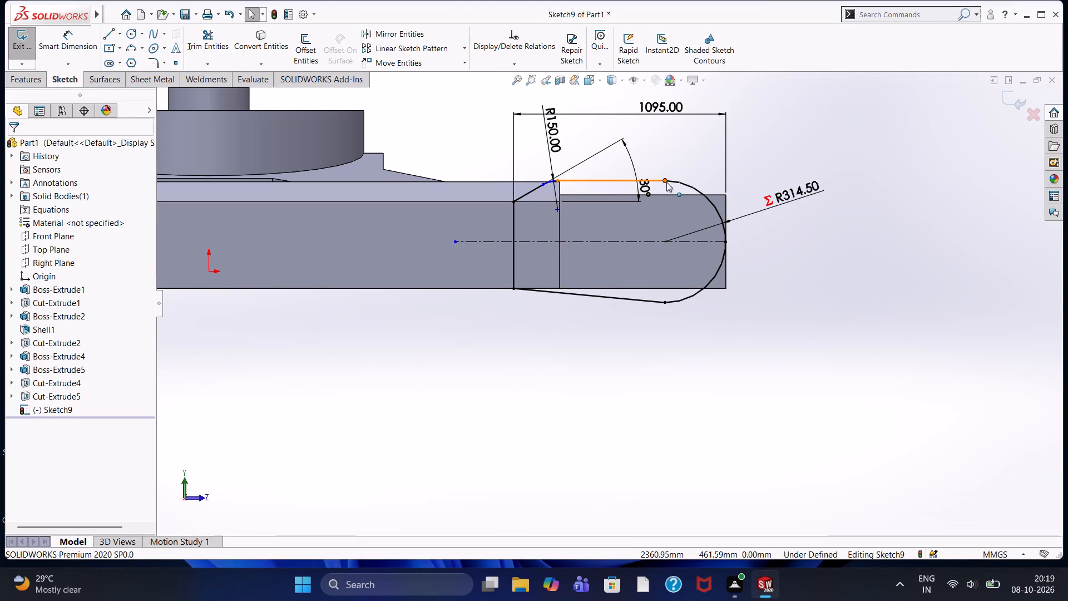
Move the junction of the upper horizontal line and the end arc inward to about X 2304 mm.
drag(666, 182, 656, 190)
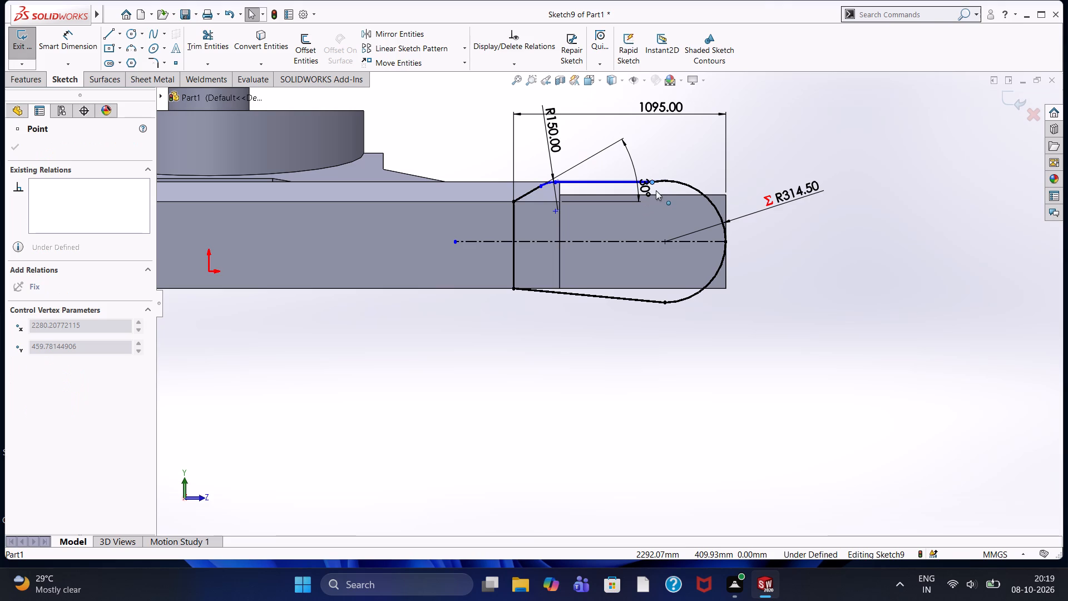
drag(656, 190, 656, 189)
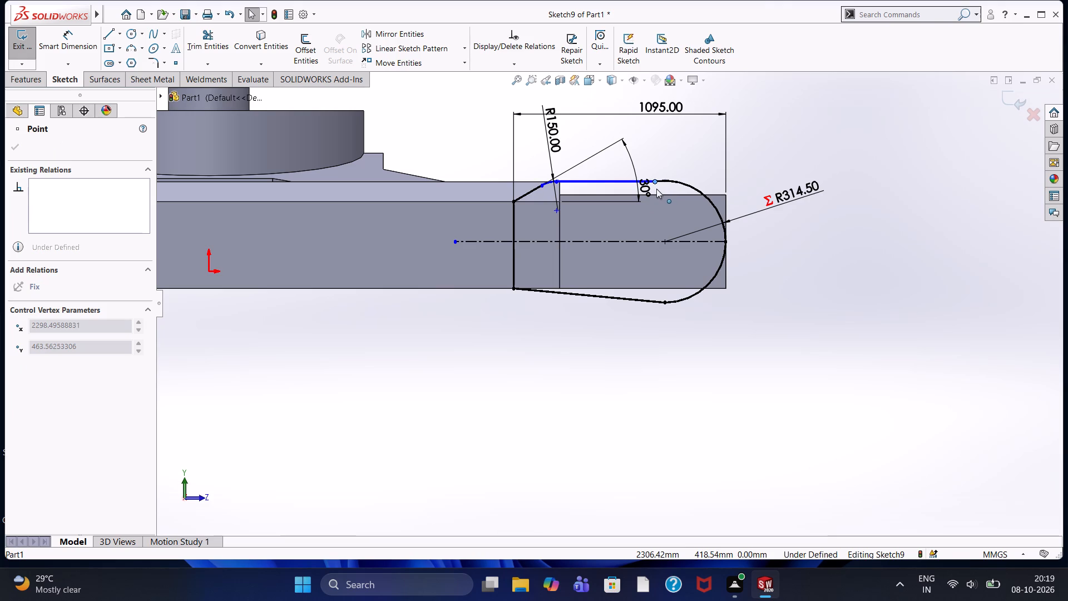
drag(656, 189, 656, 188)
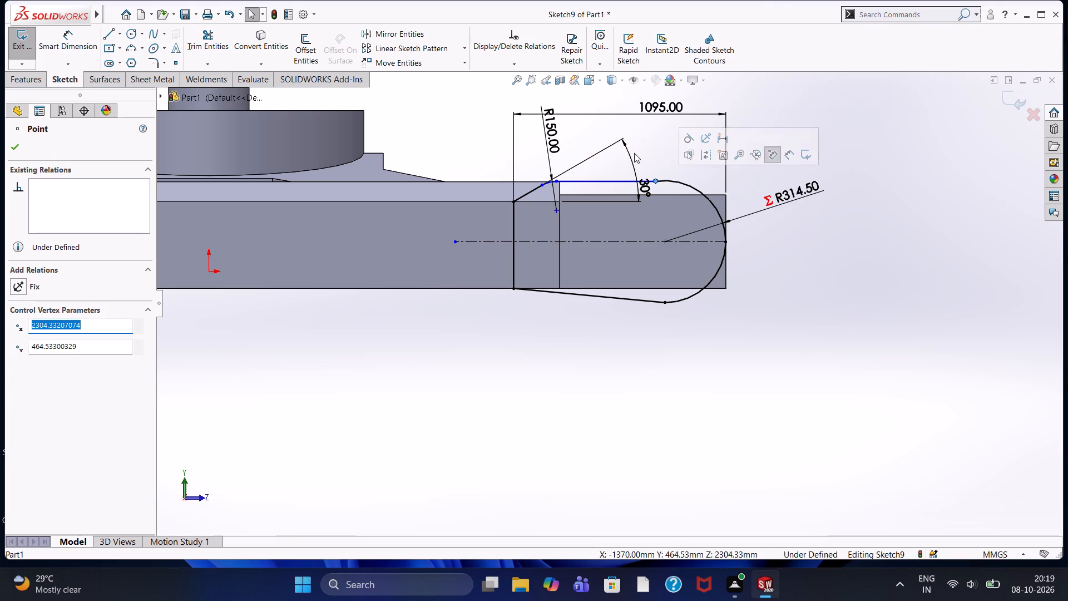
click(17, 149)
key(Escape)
Make the upper horizontal line tangent to the rounded end arc.
click(619, 180)
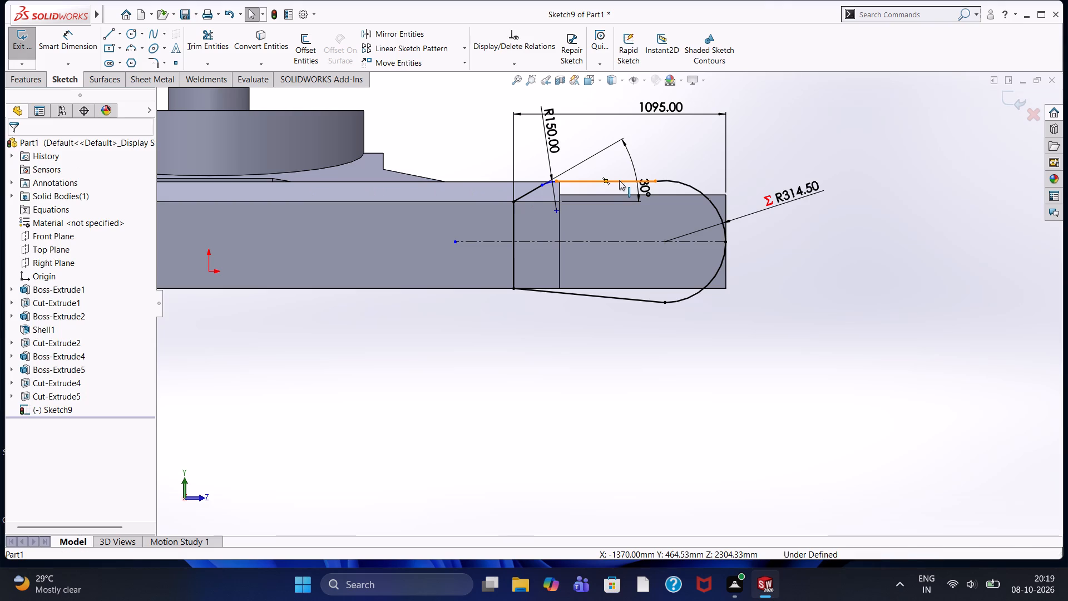
ctrl+click(662, 183)
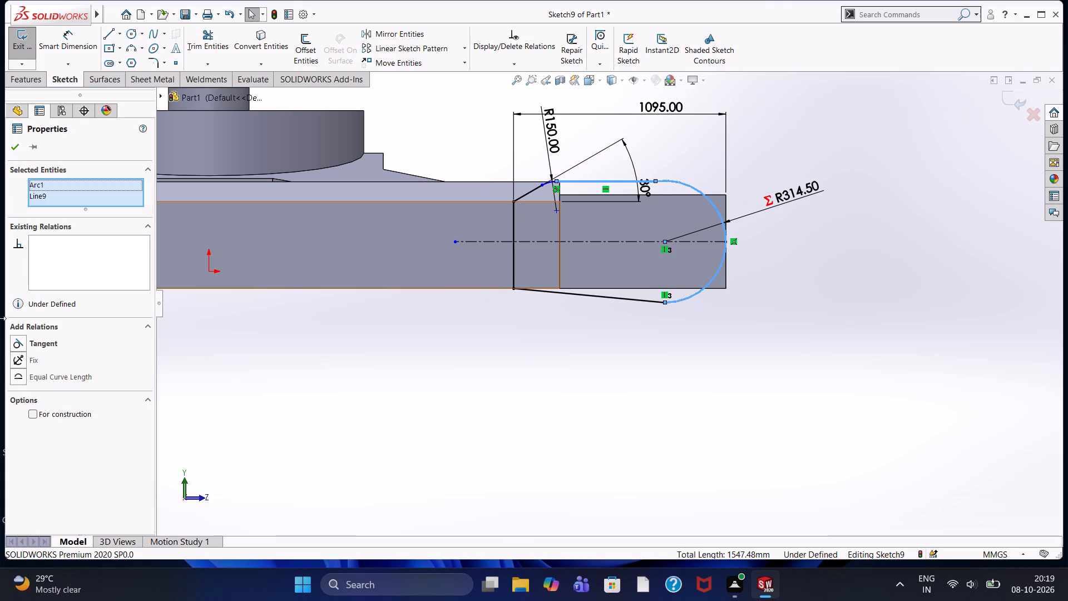
ctrl+click(36, 345)
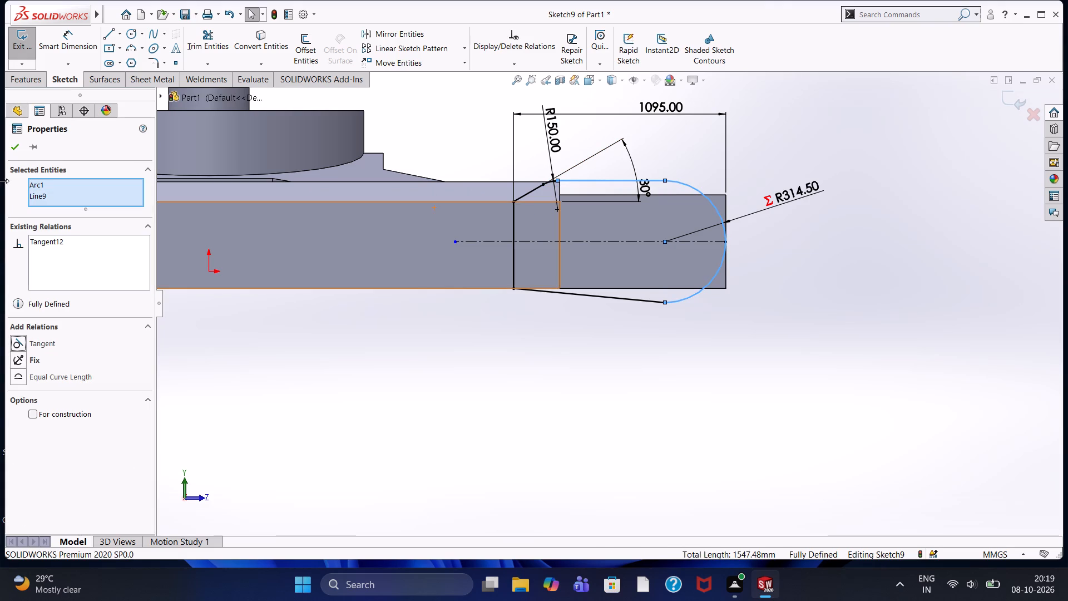
click(19, 149)
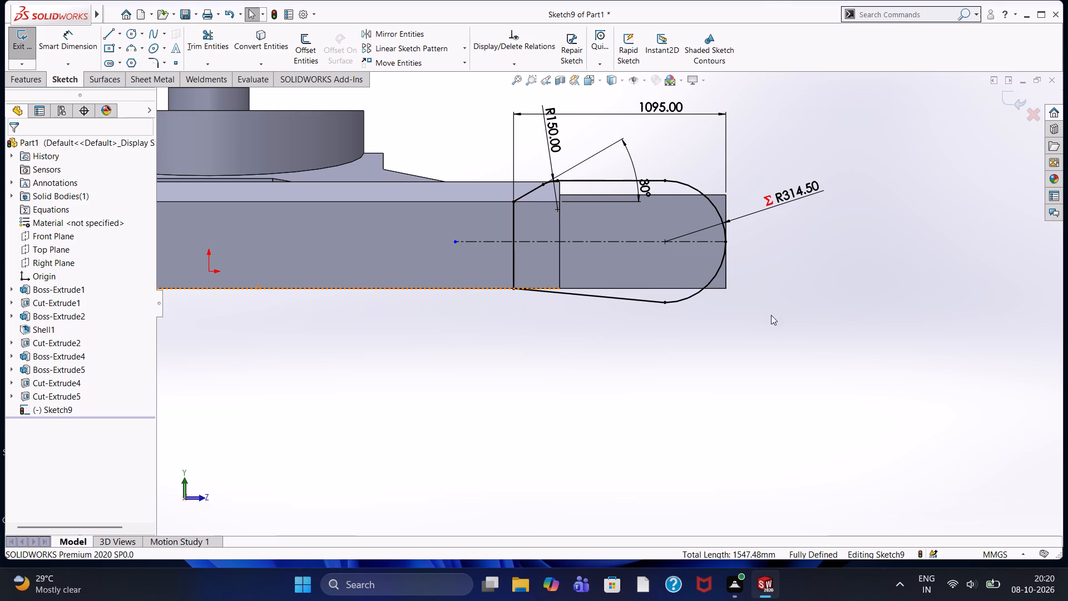
Extrude the bracket profile as a merged boss with Up To Surface, ending at the end arm's opposite side face.
click(38, 75)
click(34, 48)
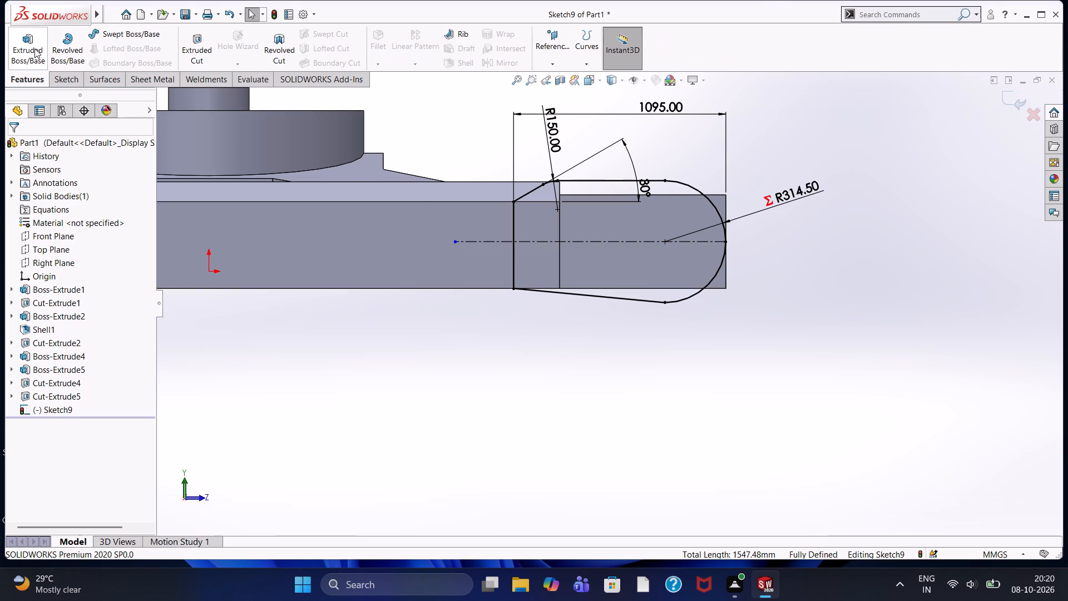
middle_drag(585, 334, 512, 420)
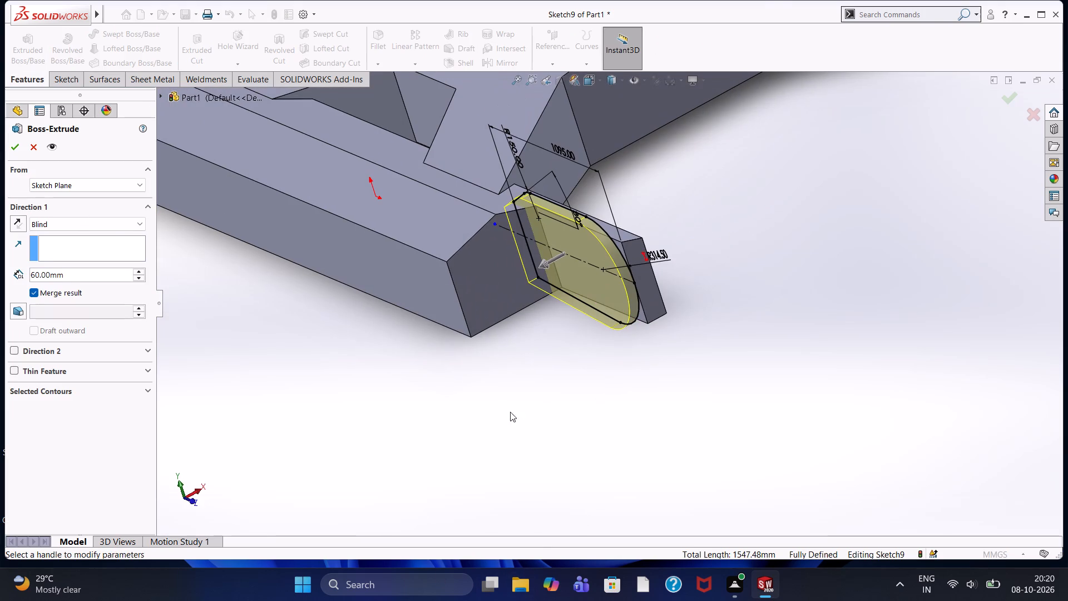
click(114, 224)
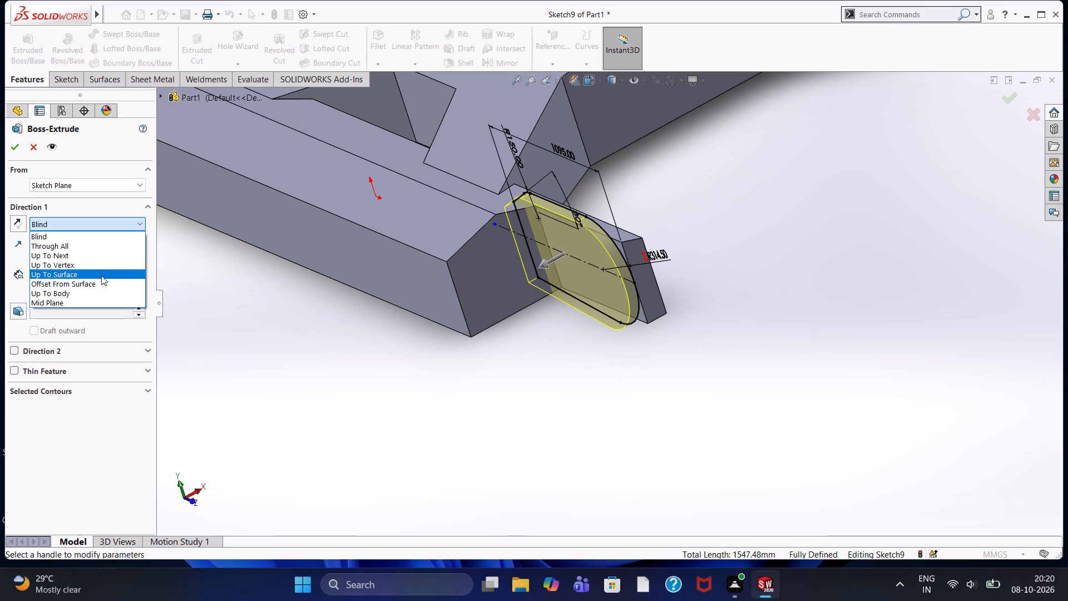
click(101, 275)
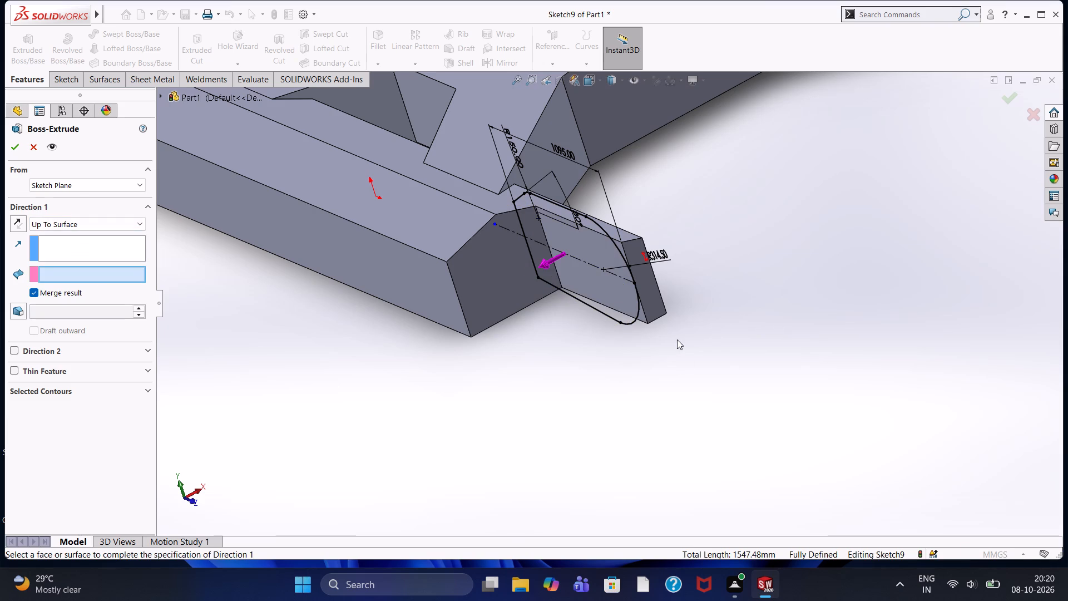
middle_drag(677, 339, 632, 405)
click(641, 220)
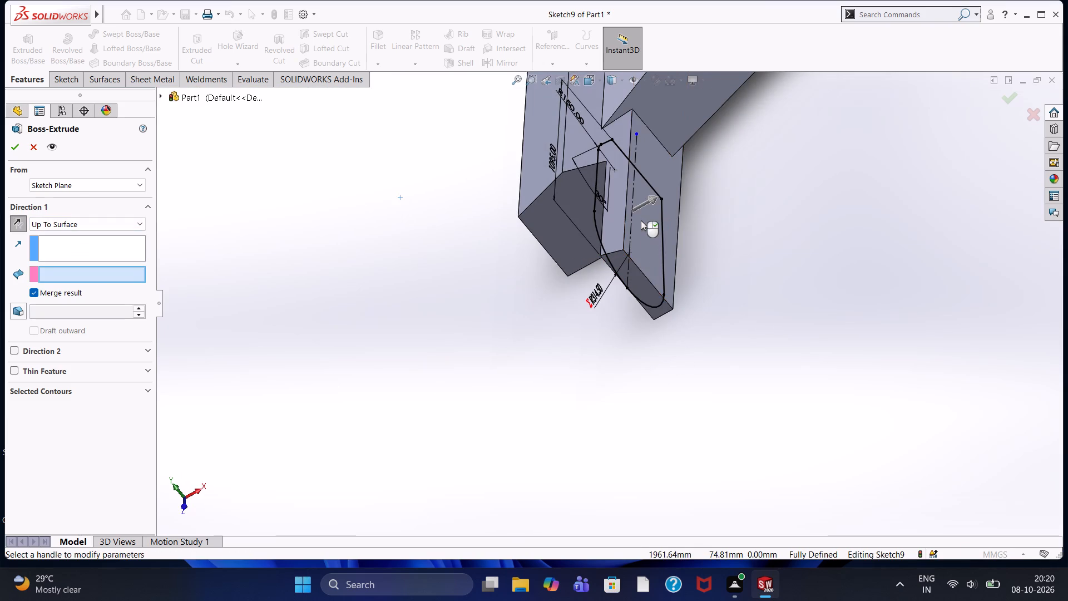
click(16, 153)
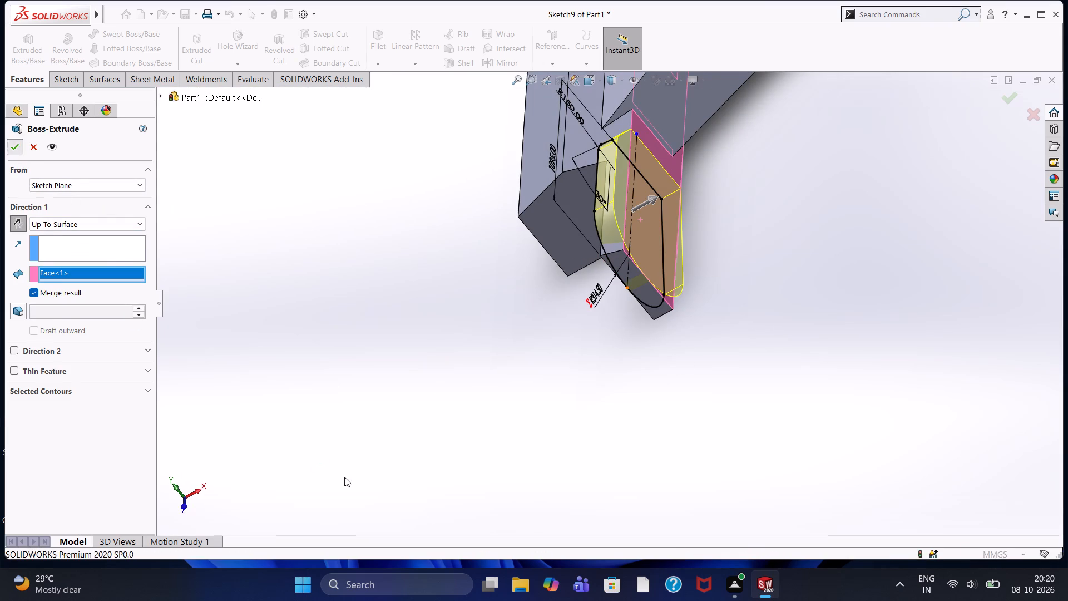
middle_drag(499, 342, 617, 269)
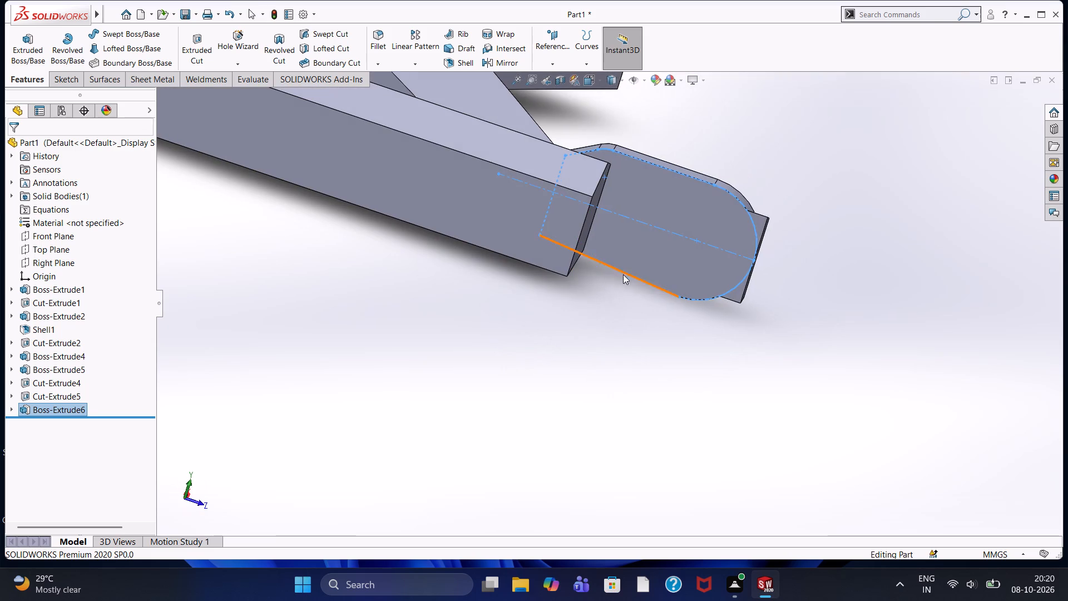
click(639, 290)
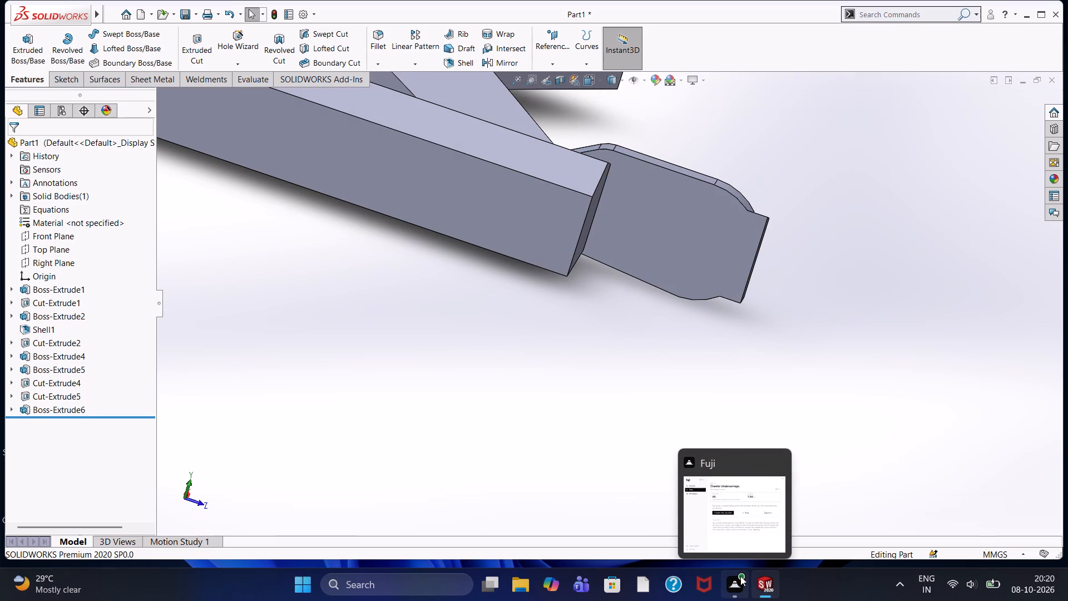
Start a new sketch on the end arm's flat side face, viewed square to it.
click(687, 235)
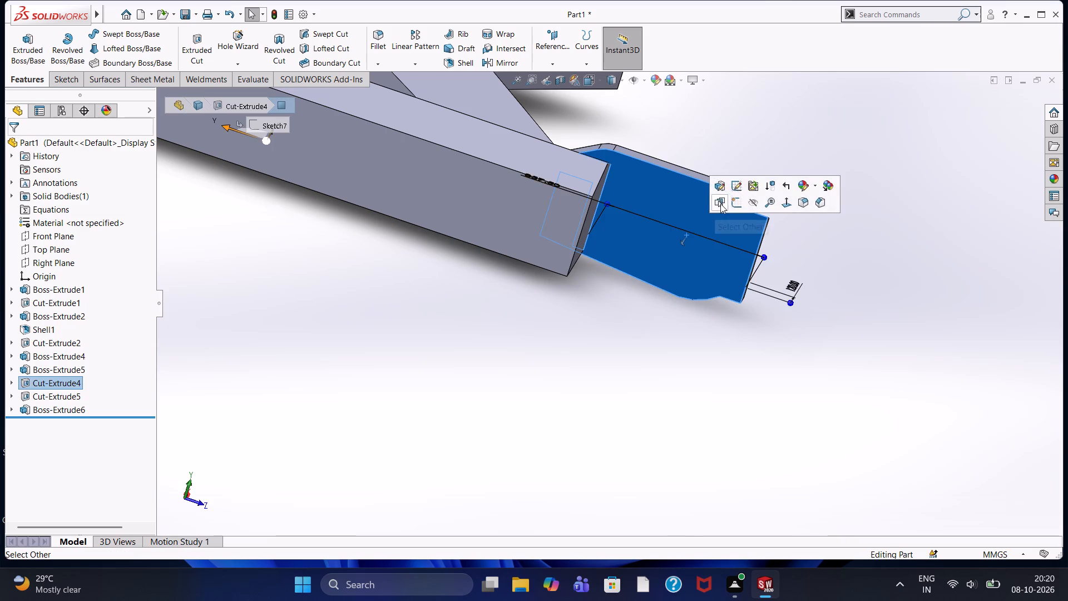
click(735, 202)
key(ctrl+8)
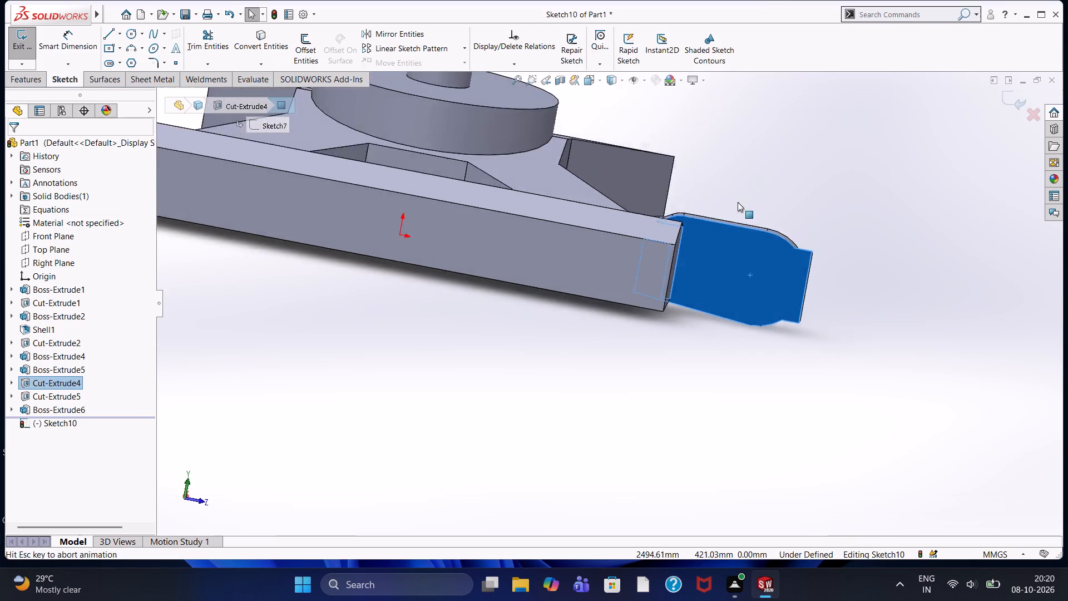
scroll(849, 370, down, 3)
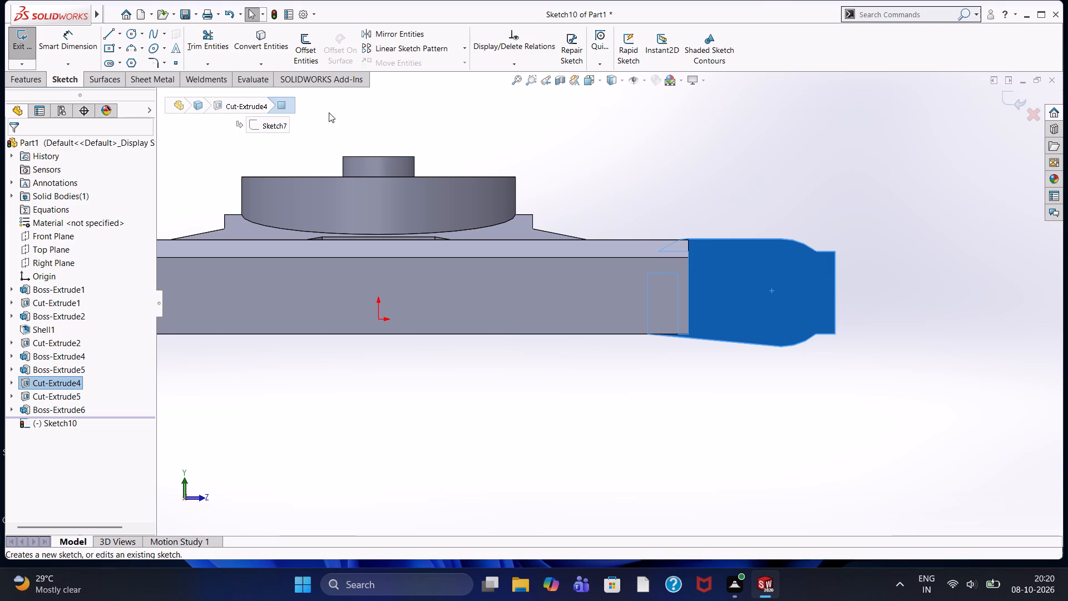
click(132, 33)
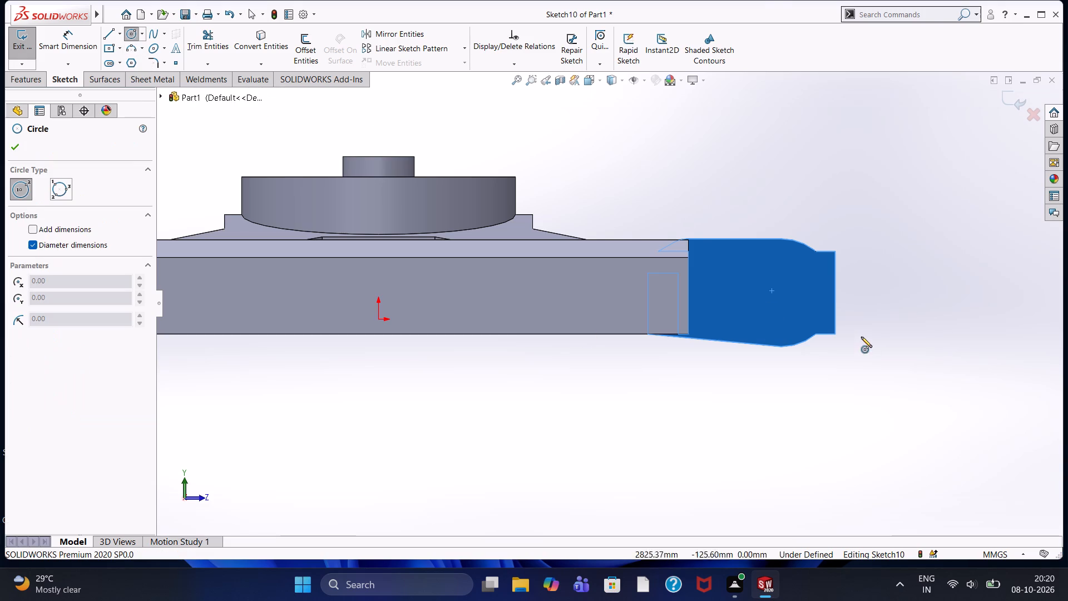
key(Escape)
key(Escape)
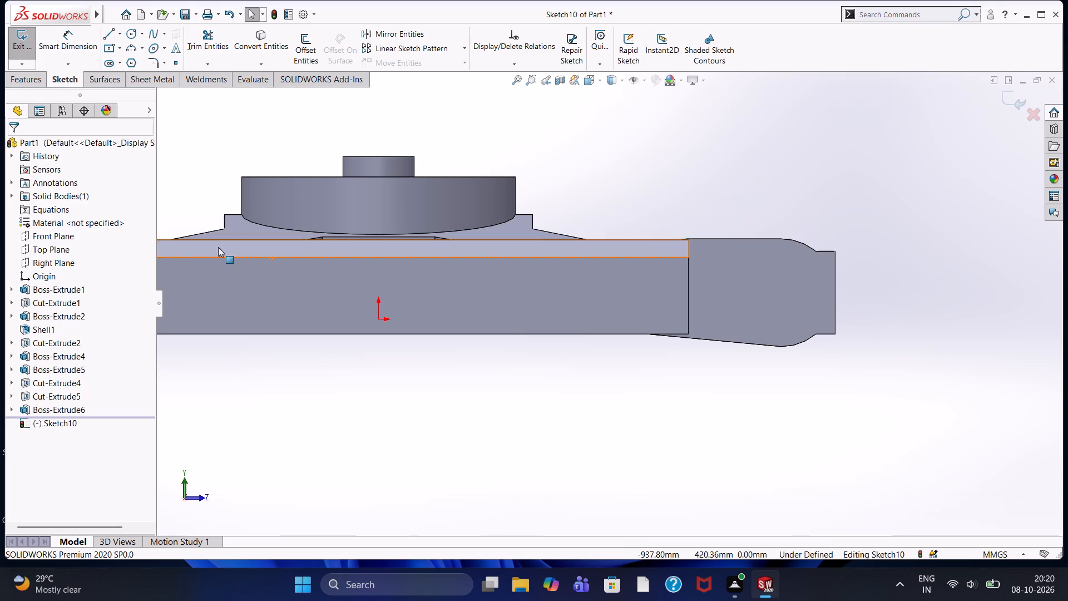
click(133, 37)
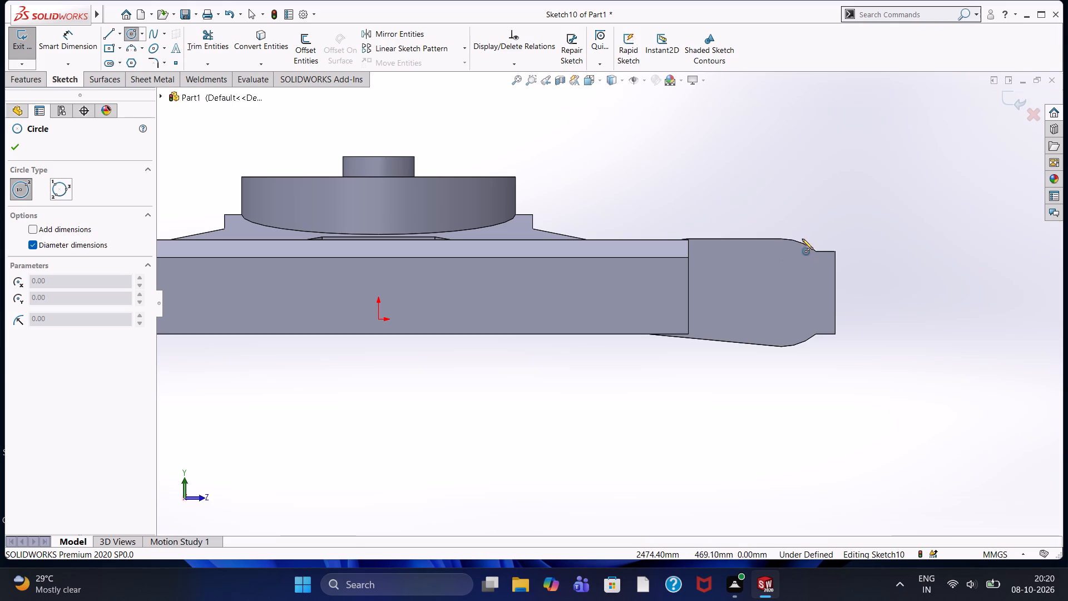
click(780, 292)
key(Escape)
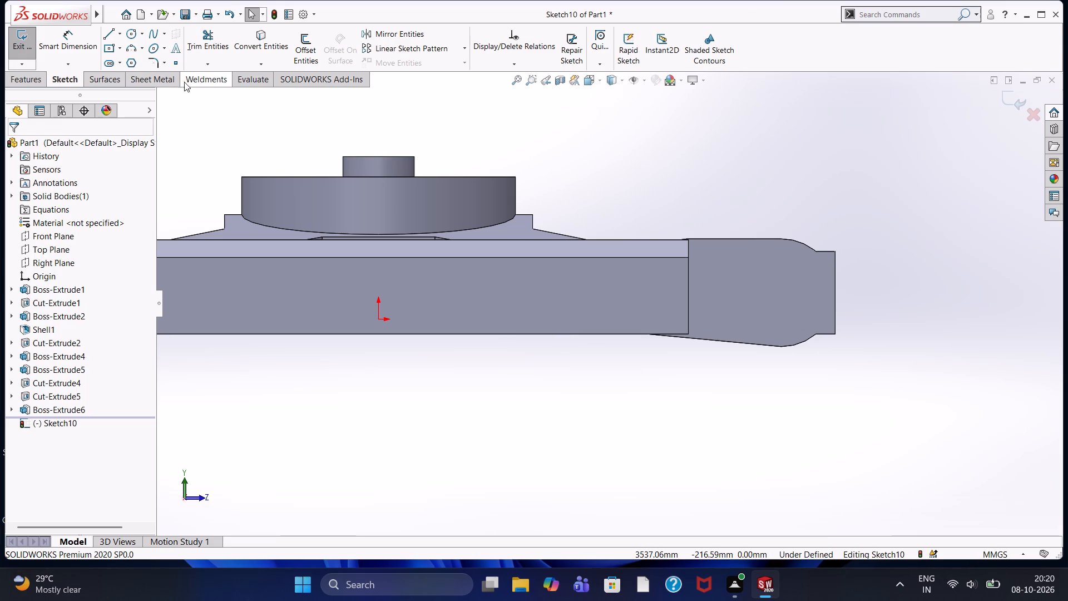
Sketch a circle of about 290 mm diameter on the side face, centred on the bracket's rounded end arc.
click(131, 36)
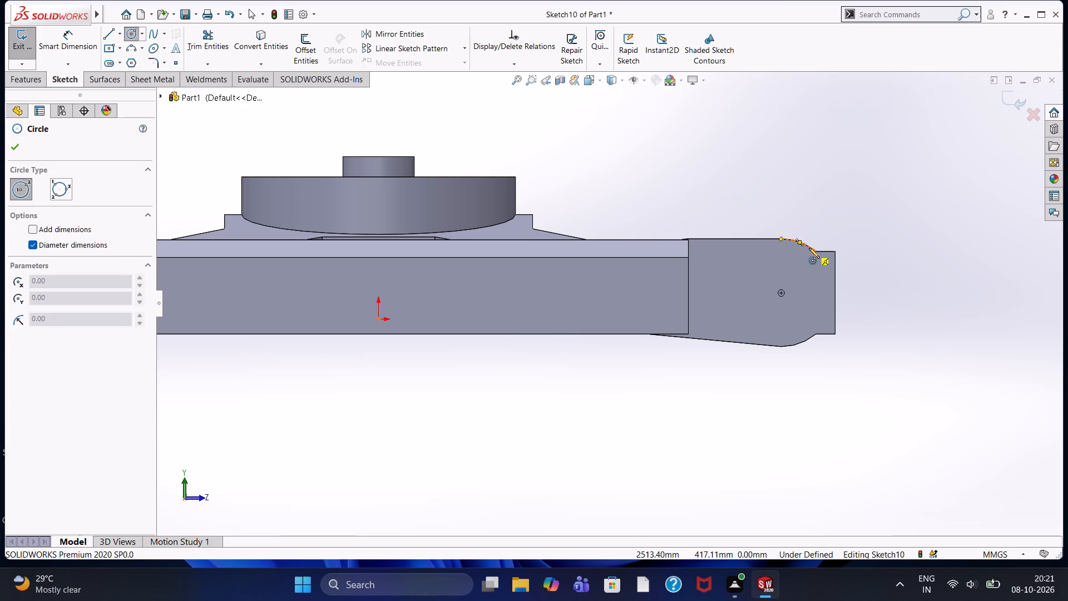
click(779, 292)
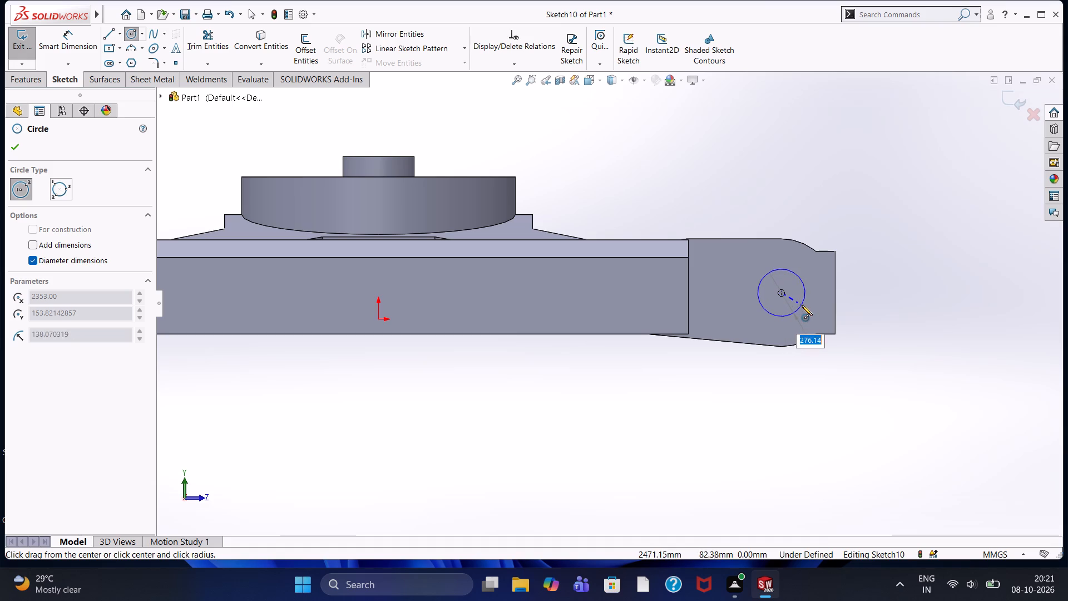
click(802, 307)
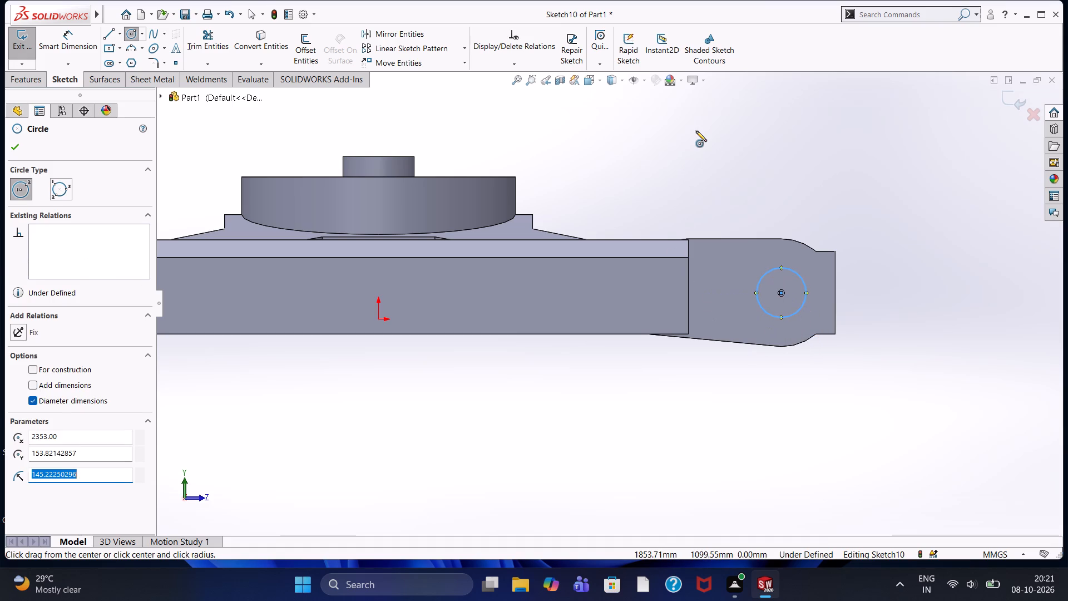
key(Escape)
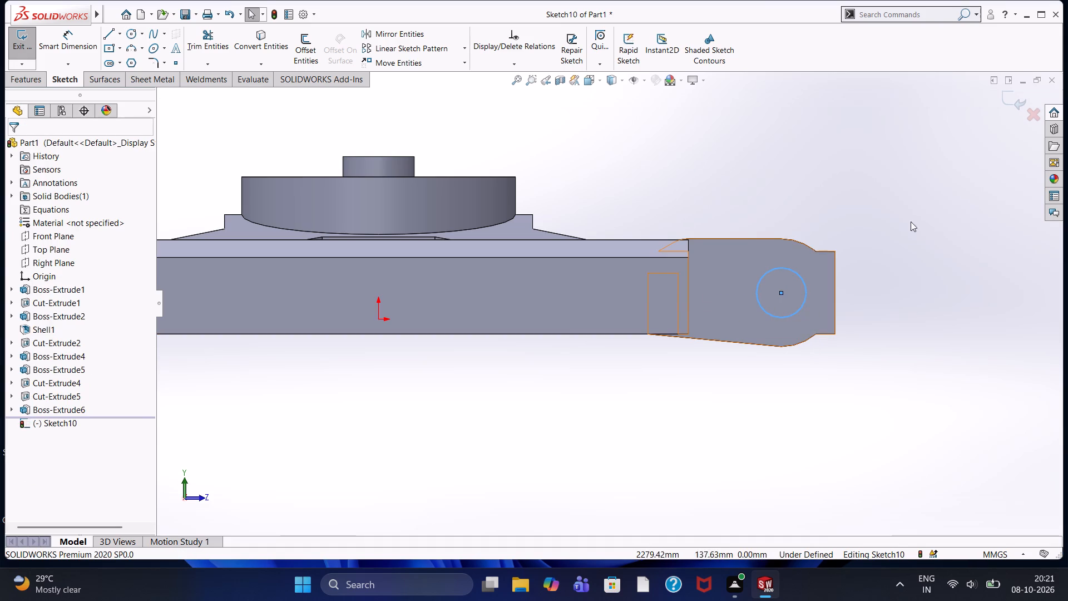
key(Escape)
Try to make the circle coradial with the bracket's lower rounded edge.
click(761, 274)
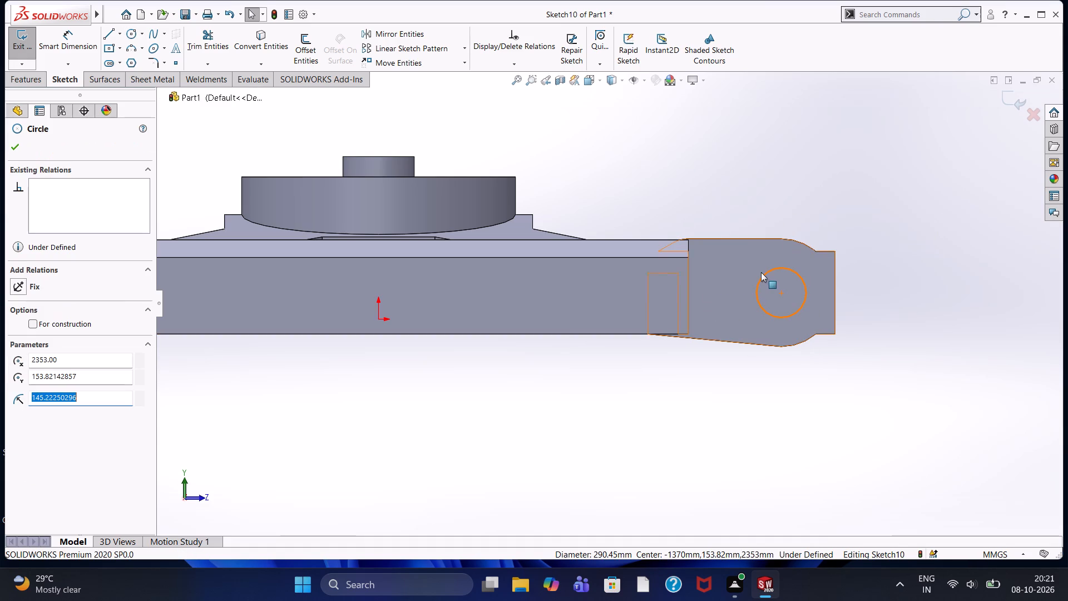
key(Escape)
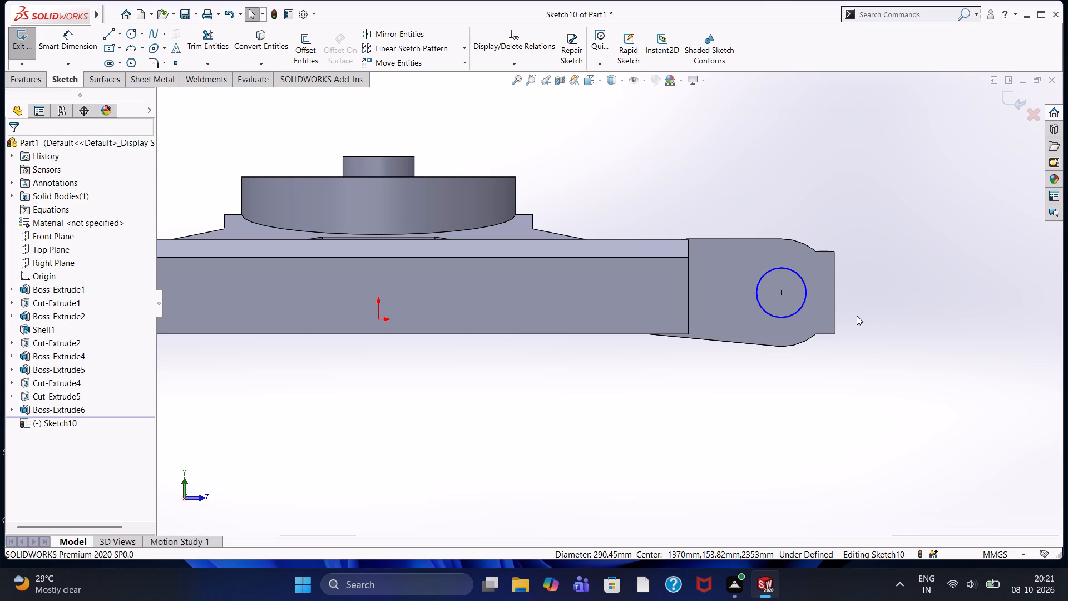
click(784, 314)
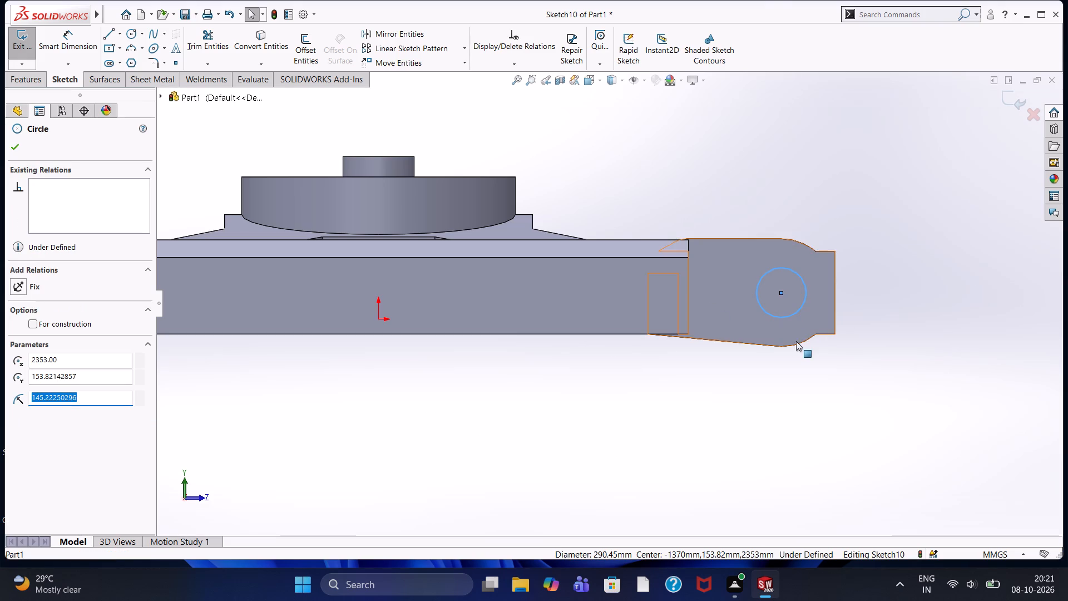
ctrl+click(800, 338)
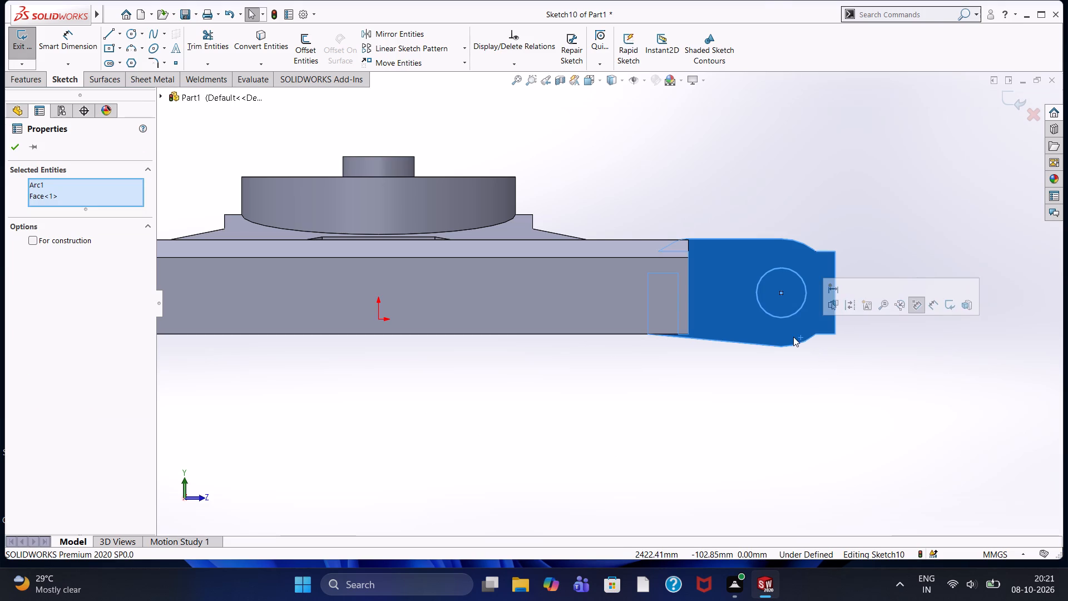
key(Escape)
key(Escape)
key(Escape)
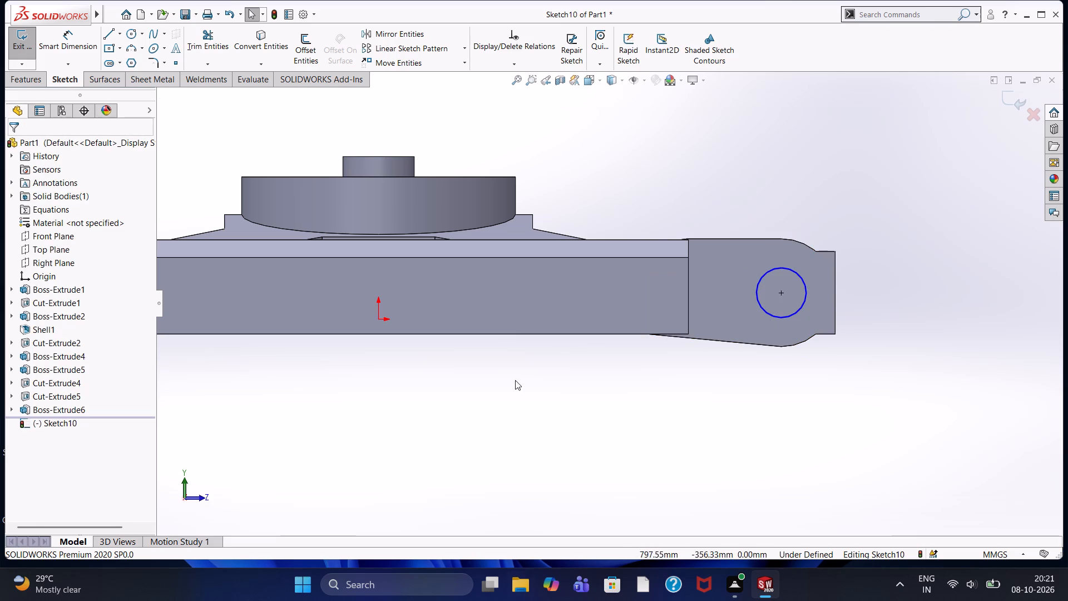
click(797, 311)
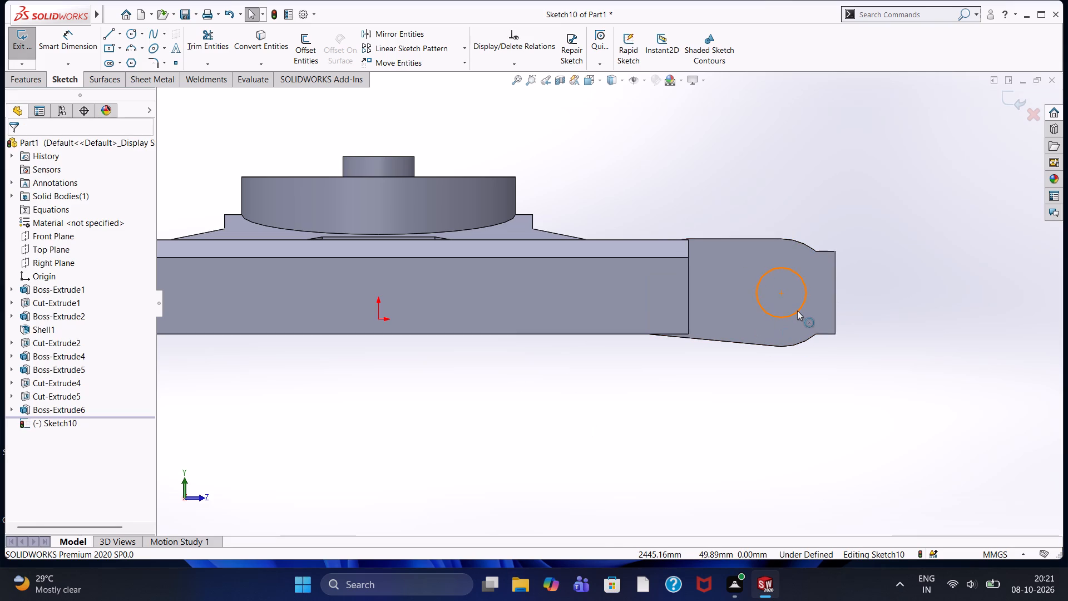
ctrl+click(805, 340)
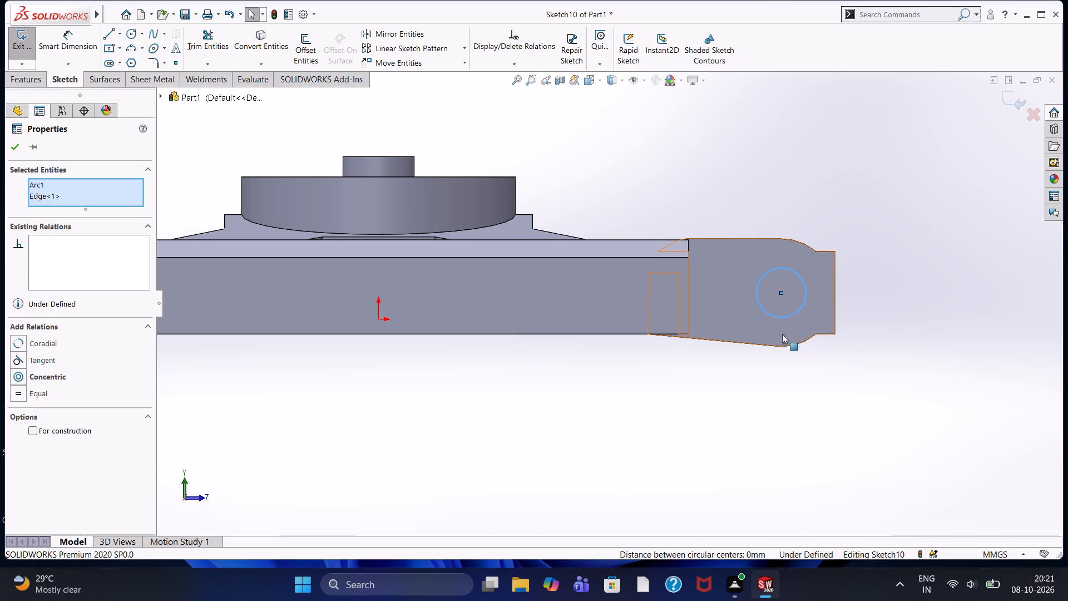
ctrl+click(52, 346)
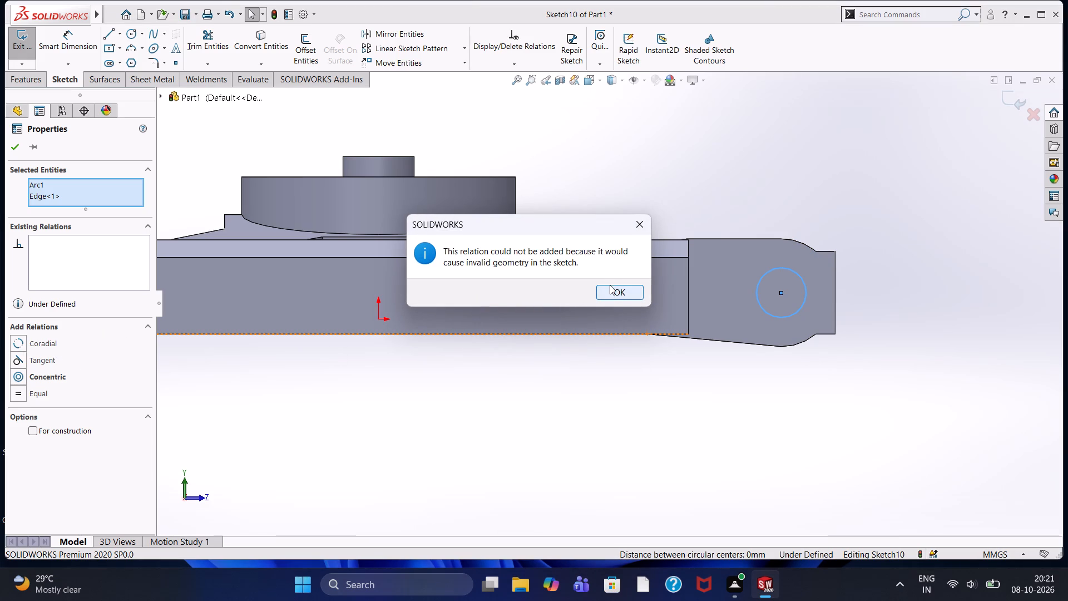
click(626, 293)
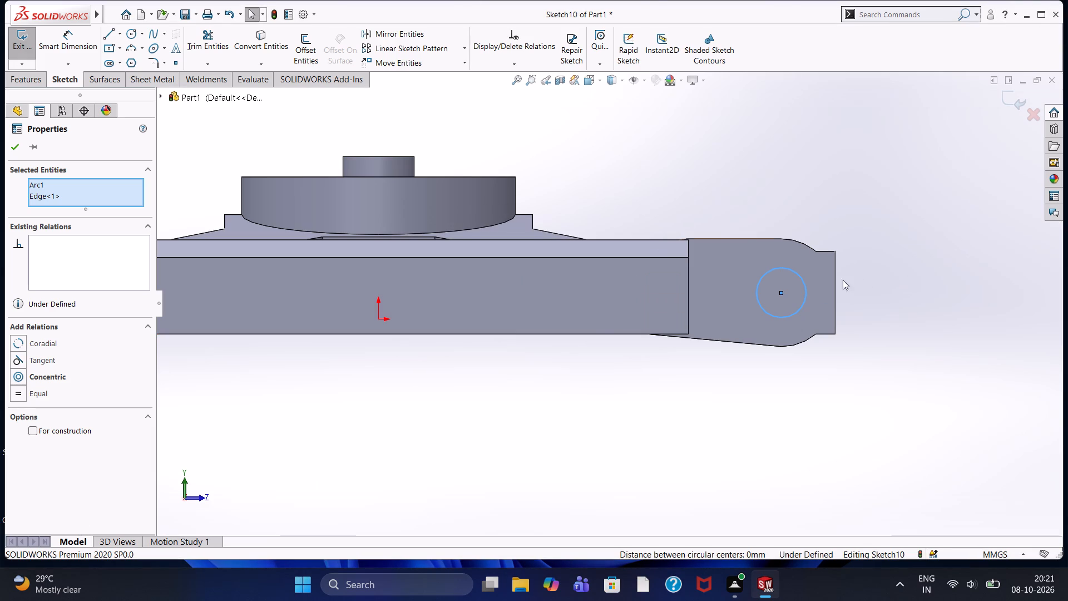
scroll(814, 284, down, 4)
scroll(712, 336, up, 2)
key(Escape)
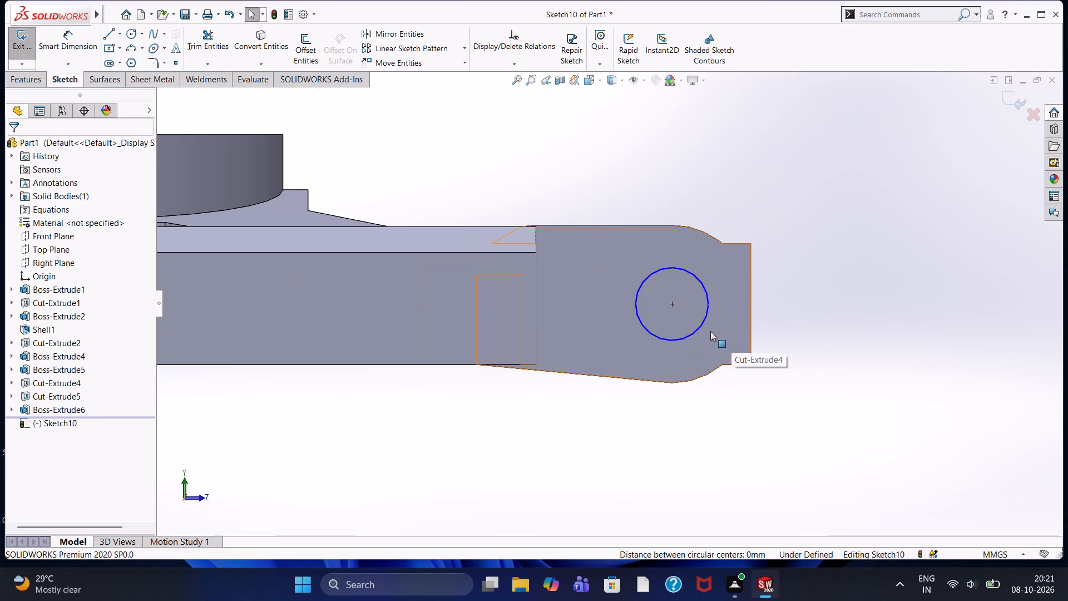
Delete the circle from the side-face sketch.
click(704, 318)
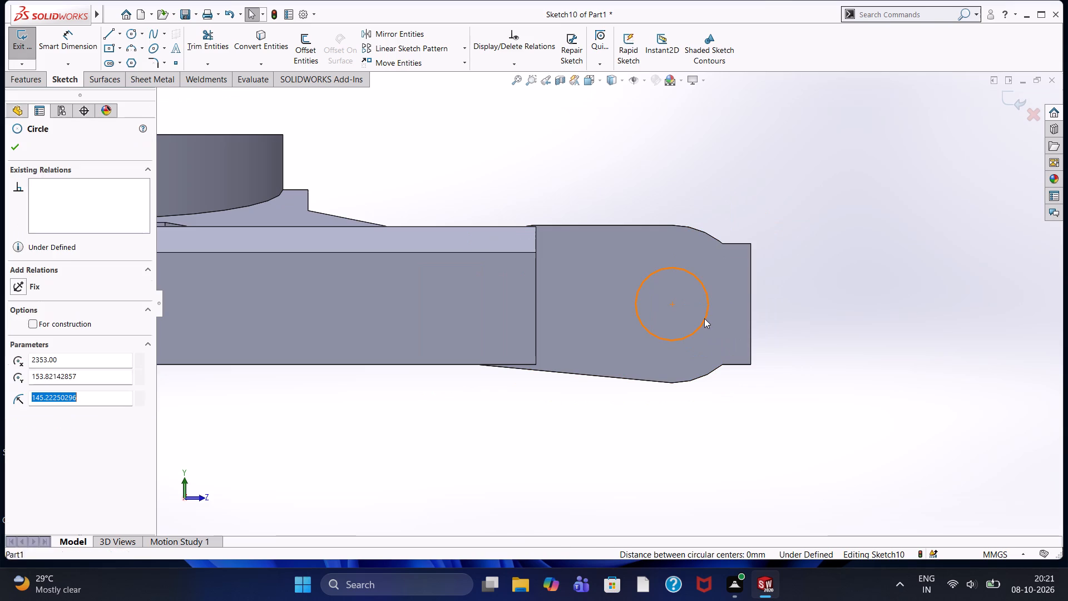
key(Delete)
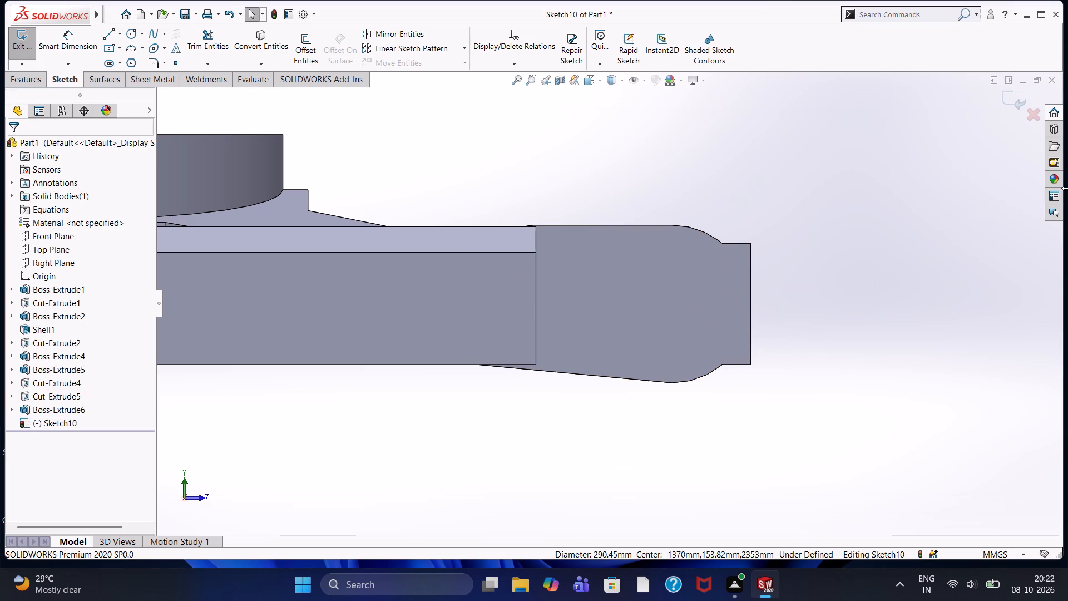
Sketch a circle of about 471 mm diameter centred on the bracket's rounded end arc.
click(134, 31)
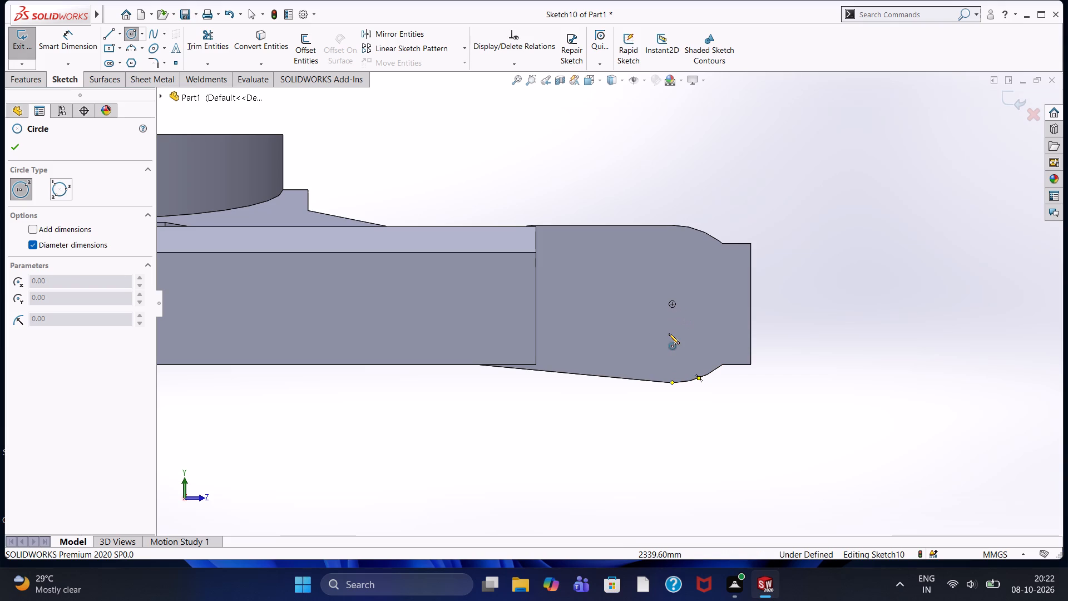
click(670, 304)
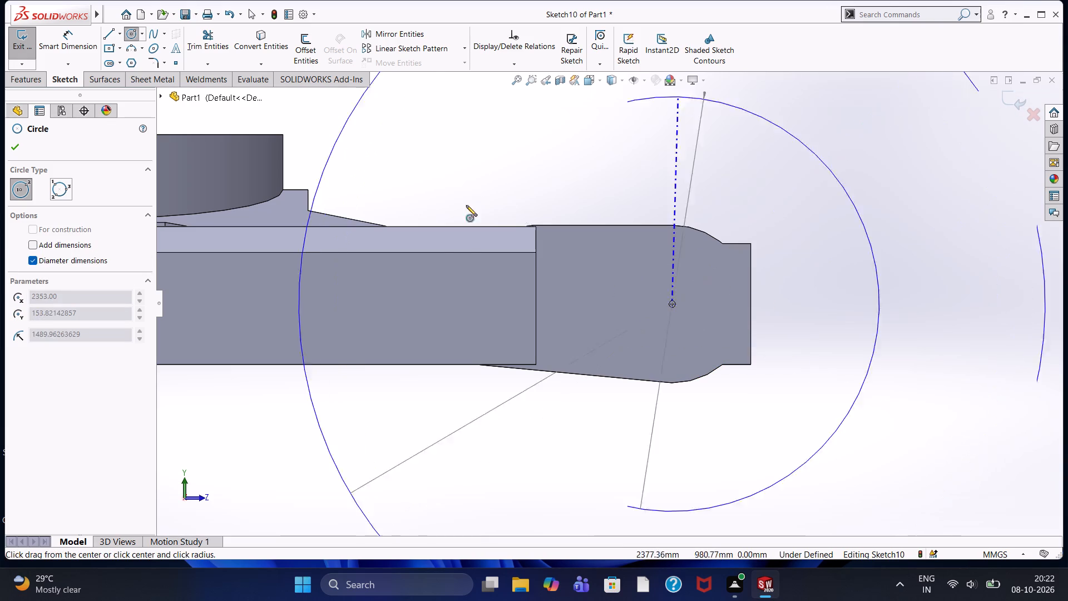
click(613, 302)
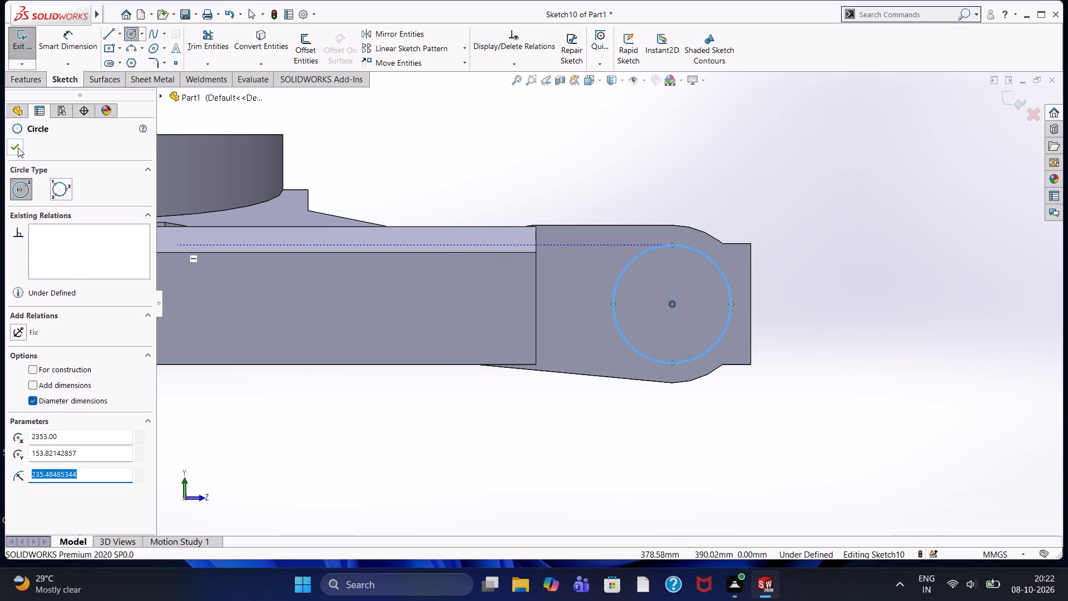
click(18, 147)
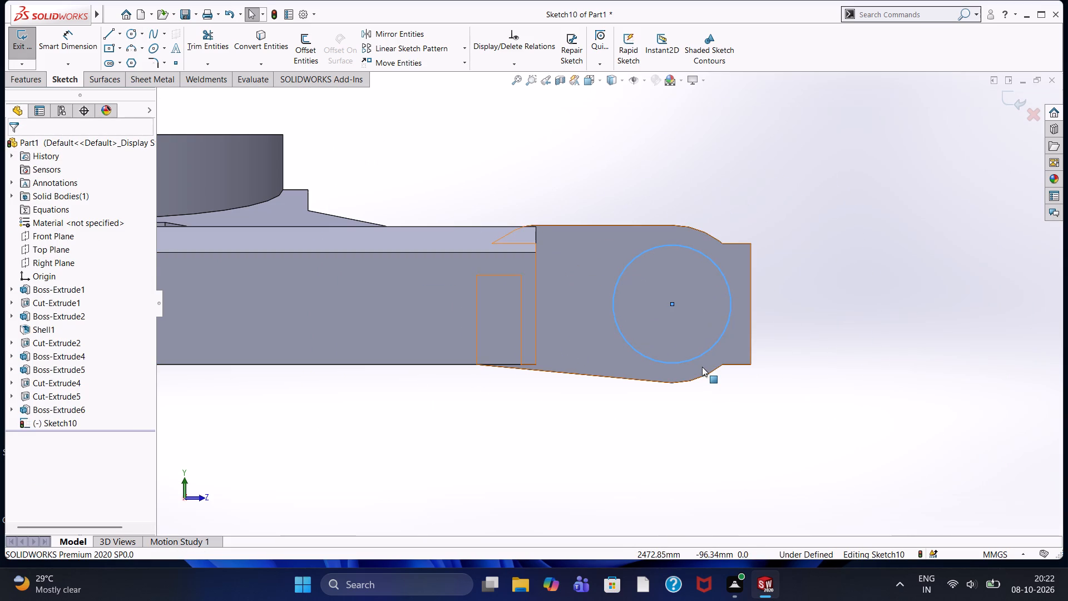
key(Escape)
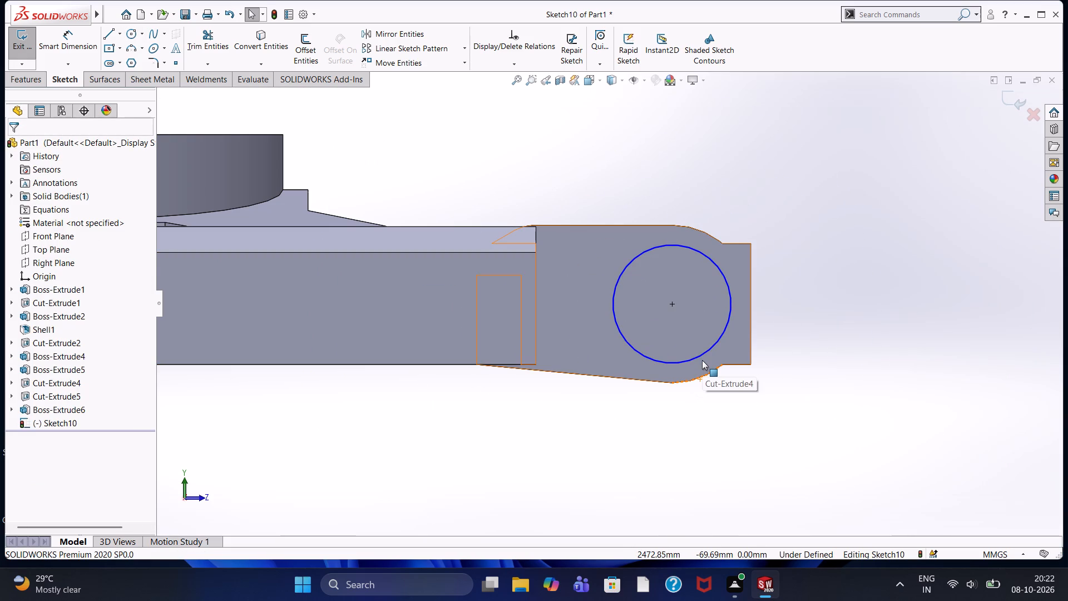
Make the circle coradial with the bracket's lower rounded edge.
ctrl+click(701, 354)
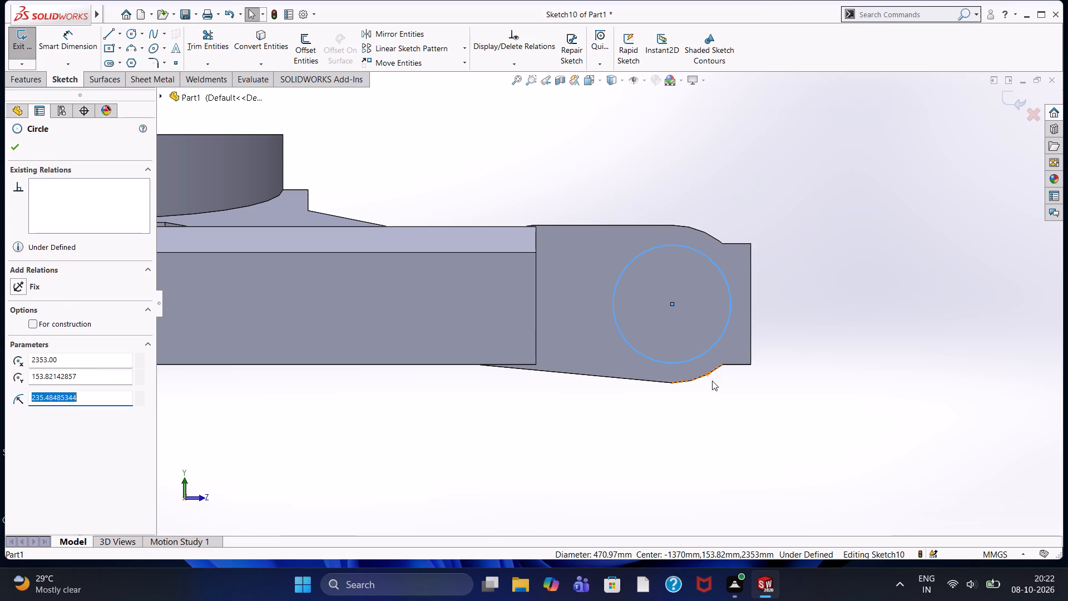
ctrl+click(712, 371)
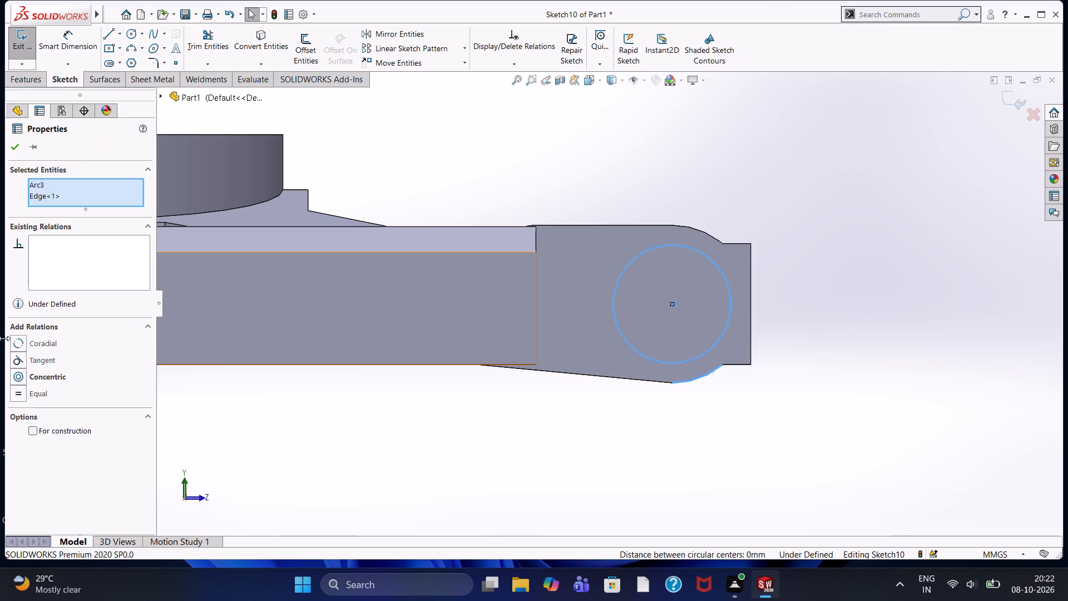
ctrl+click(19, 343)
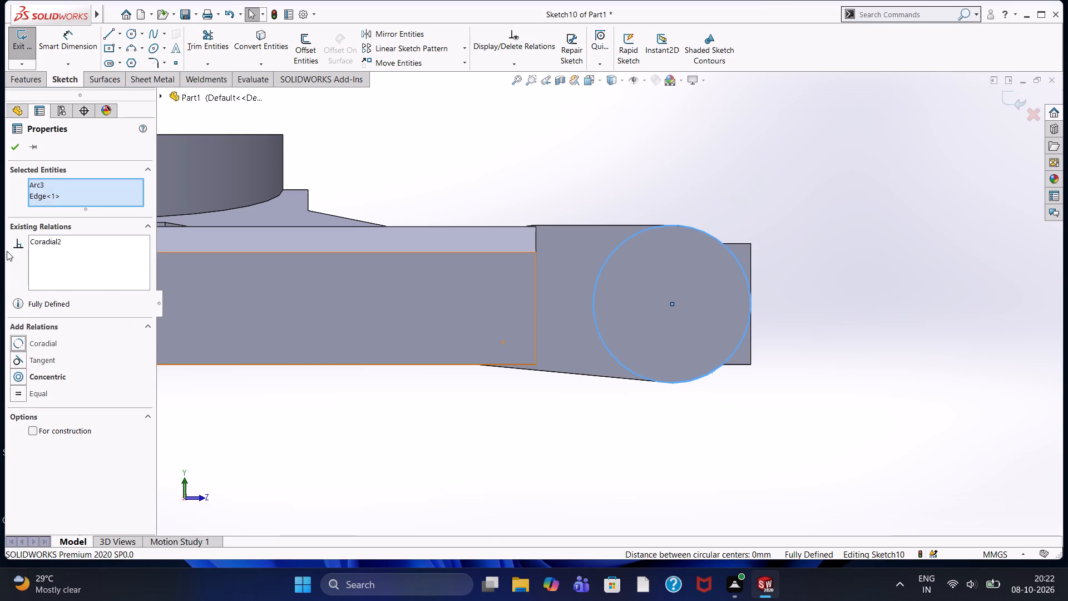
click(22, 147)
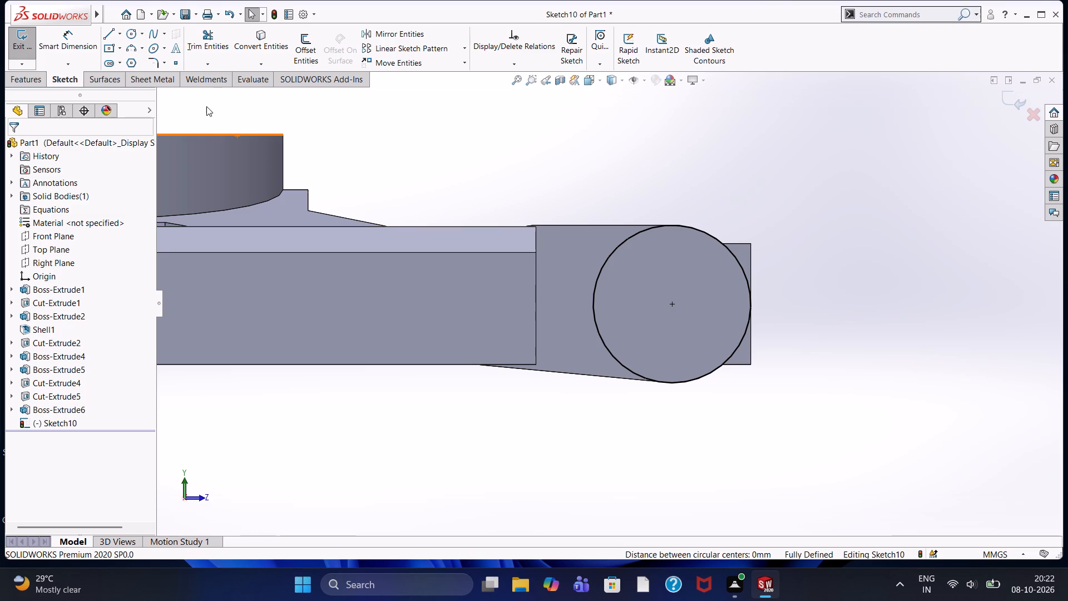
Sketch a larger concentric circle of about 523 mm radius around the coradial circle.
click(128, 33)
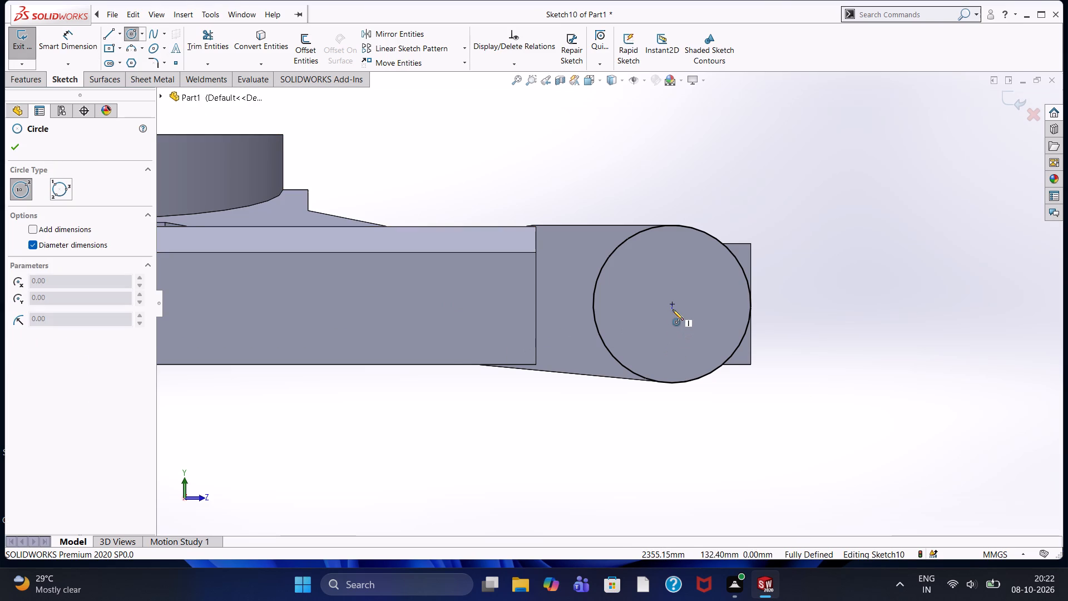
click(673, 303)
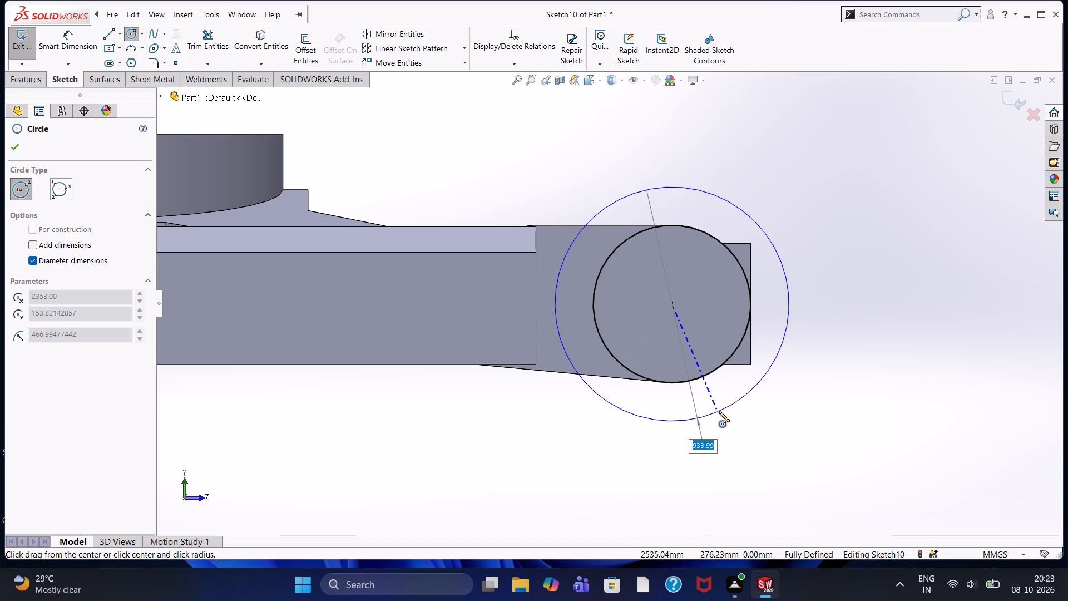
click(715, 428)
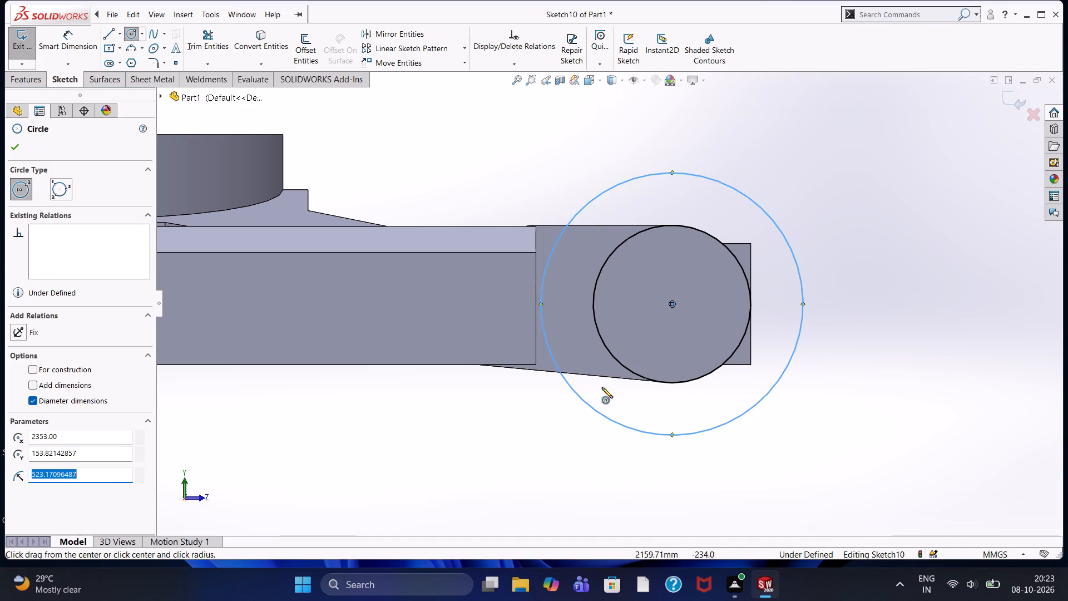
Sketch a vertical line about 1046 mm long across the outer circle, between its bottom and top quadrant points.
key(Escape)
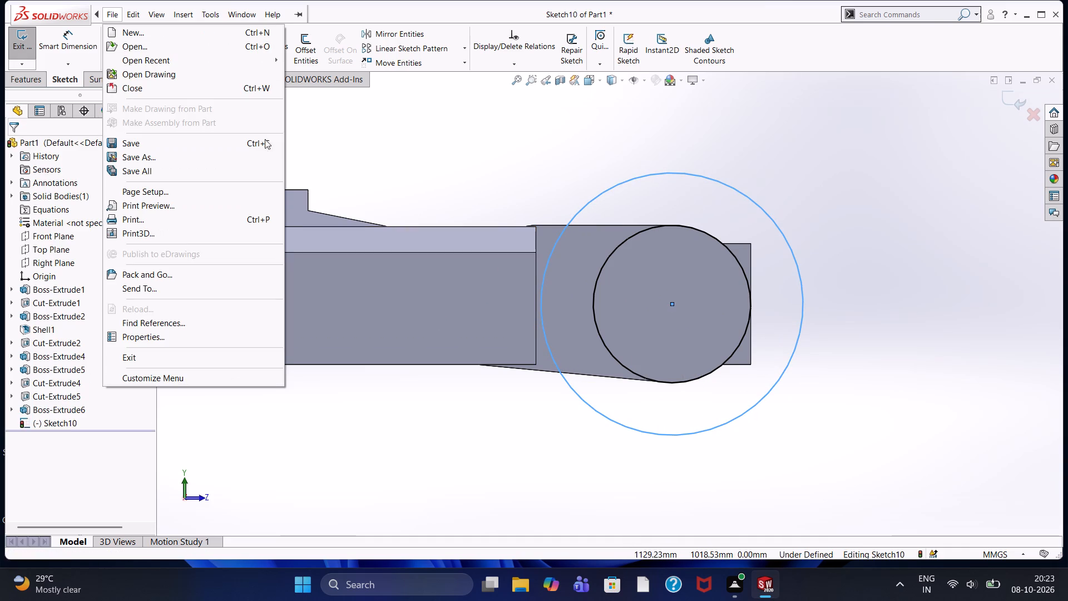
click(380, 154)
click(102, 37)
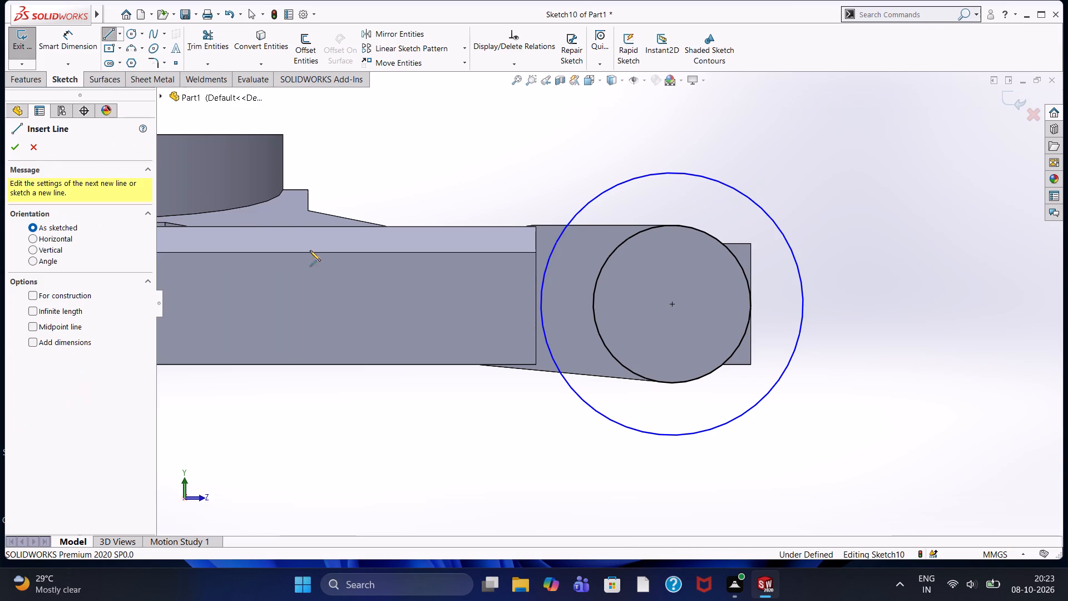
click(672, 436)
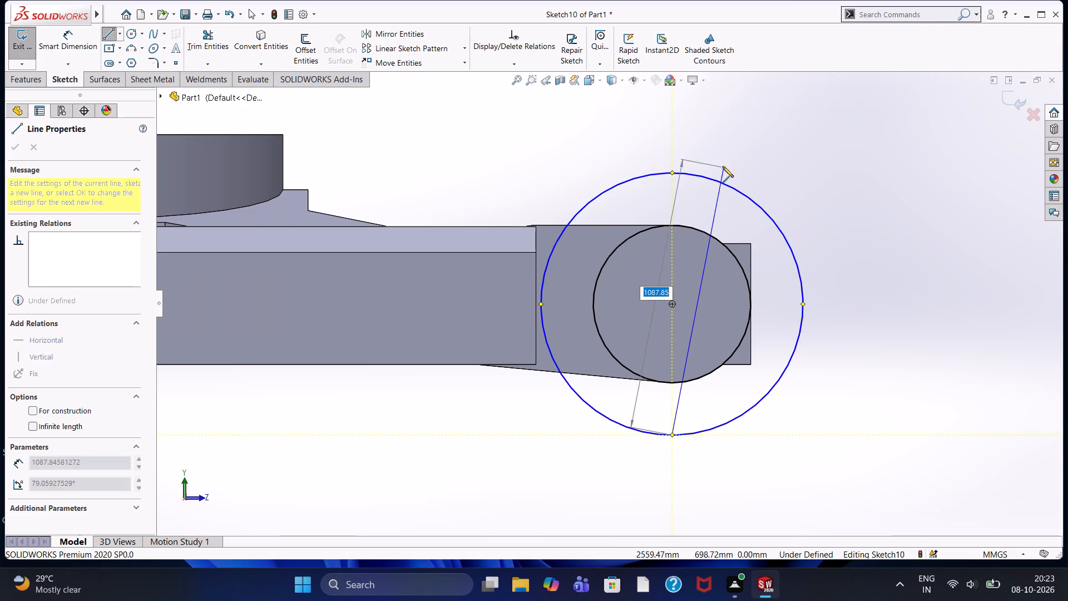
click(673, 173)
right_click(625, 107)
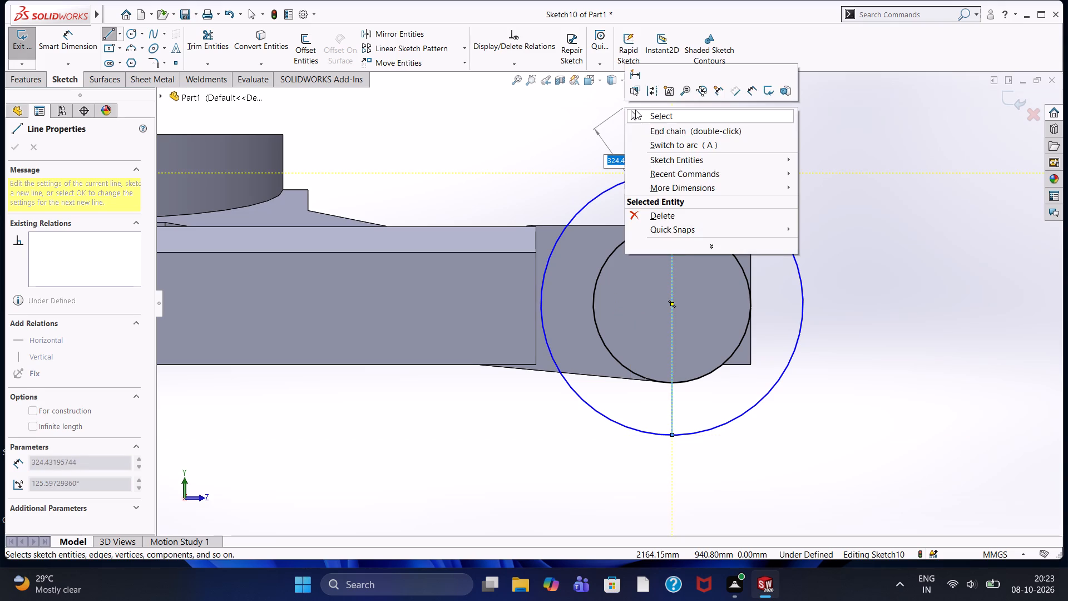
click(635, 110)
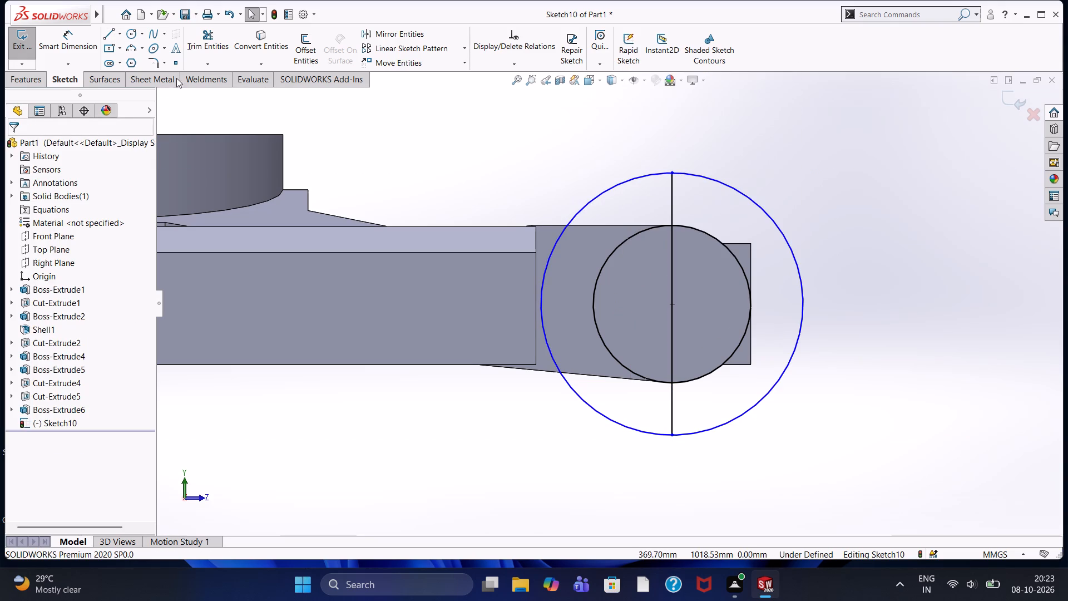
Trim both circles' halves on the arm side and the line's middle segment, leaving a closed half-ring around the rounded end.
click(228, 33)
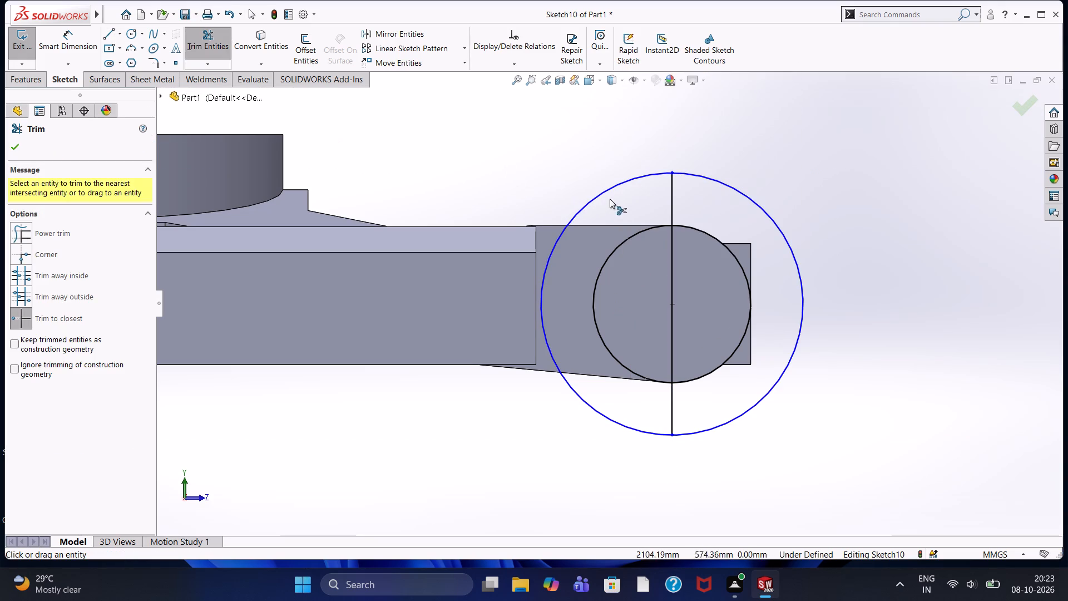
drag(605, 188, 601, 182)
click(591, 203)
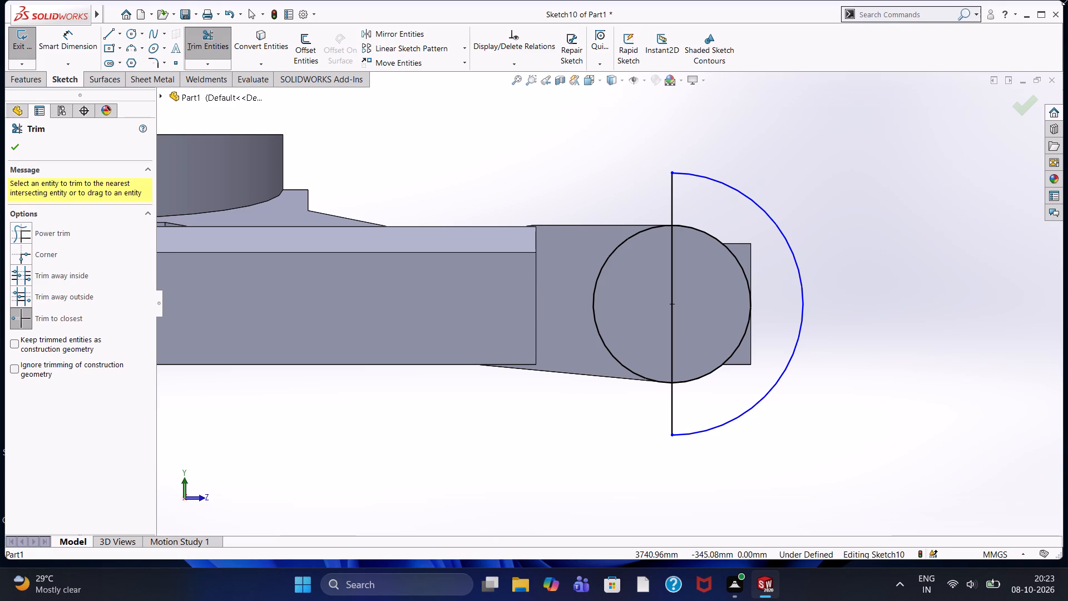
click(617, 248)
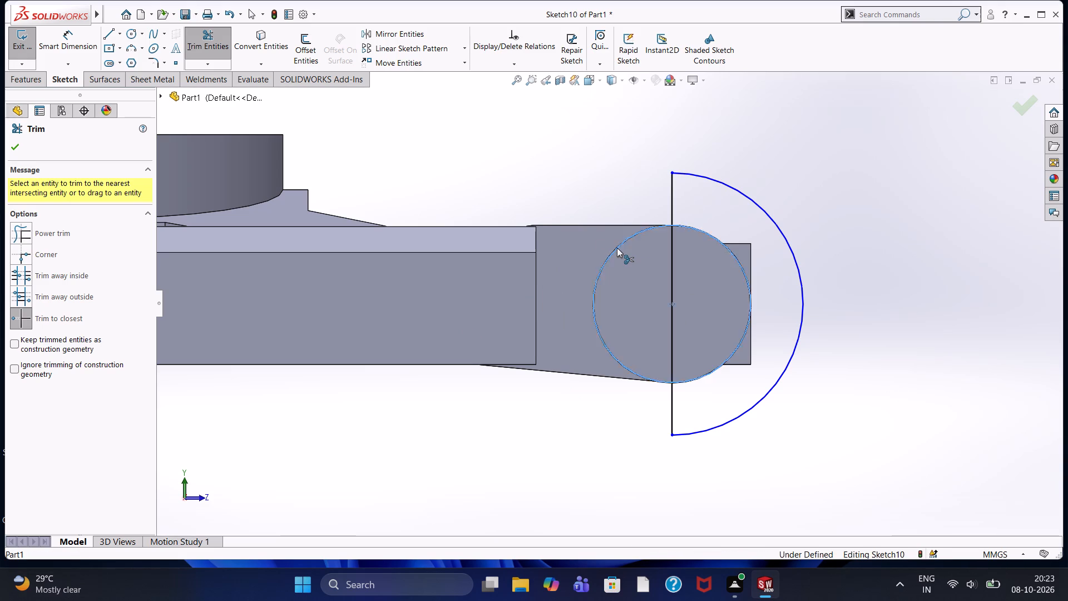
click(670, 322)
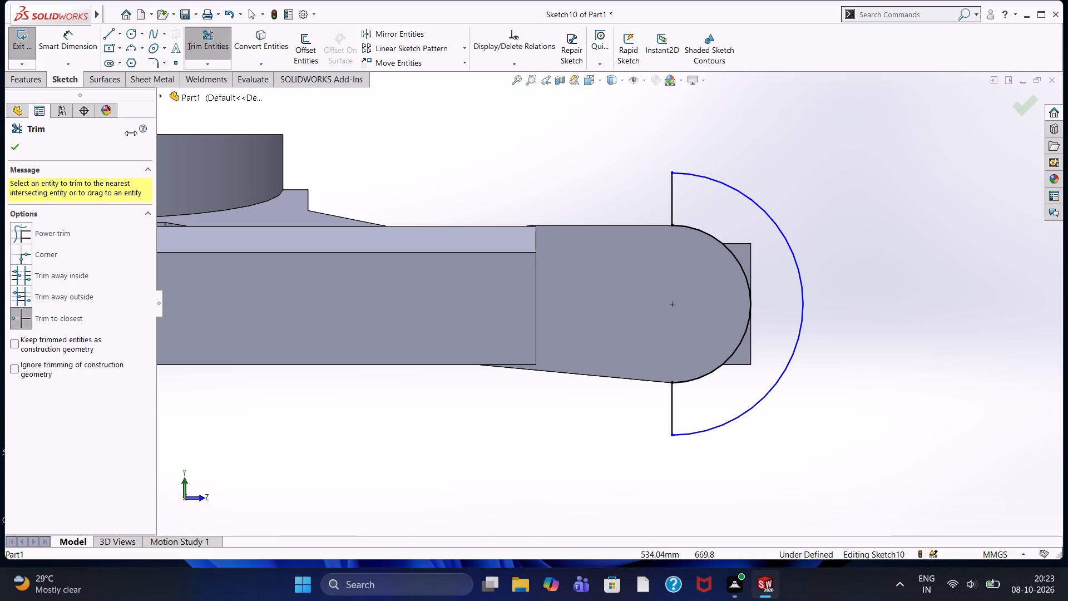
click(15, 142)
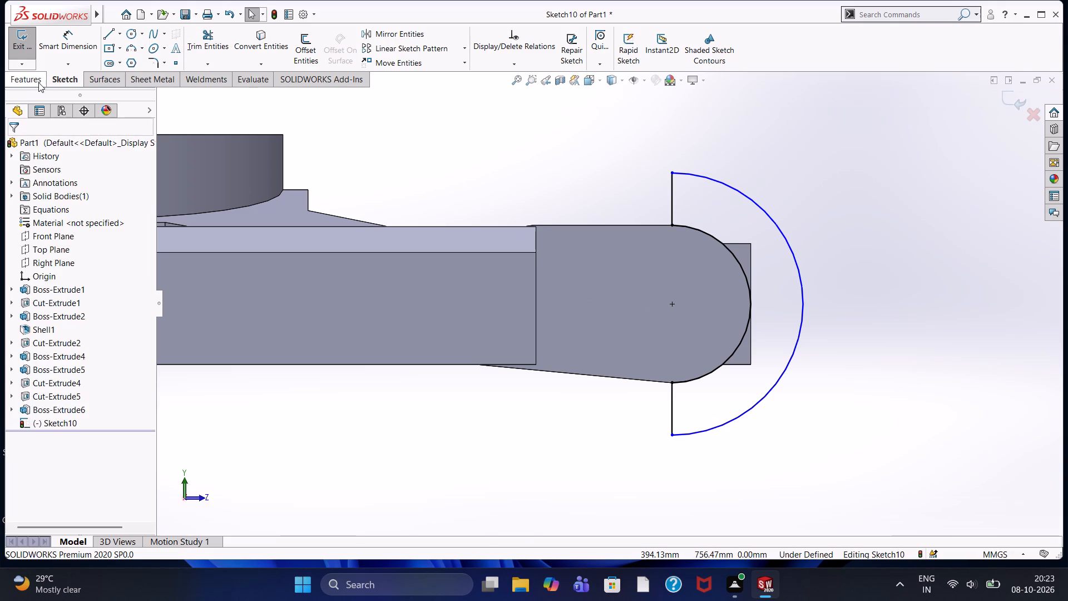
Cut-extrude the half-ring profile with the Through All - Both end condition to round off the bar's end.
drag(33, 112, 32, 120)
click(17, 74)
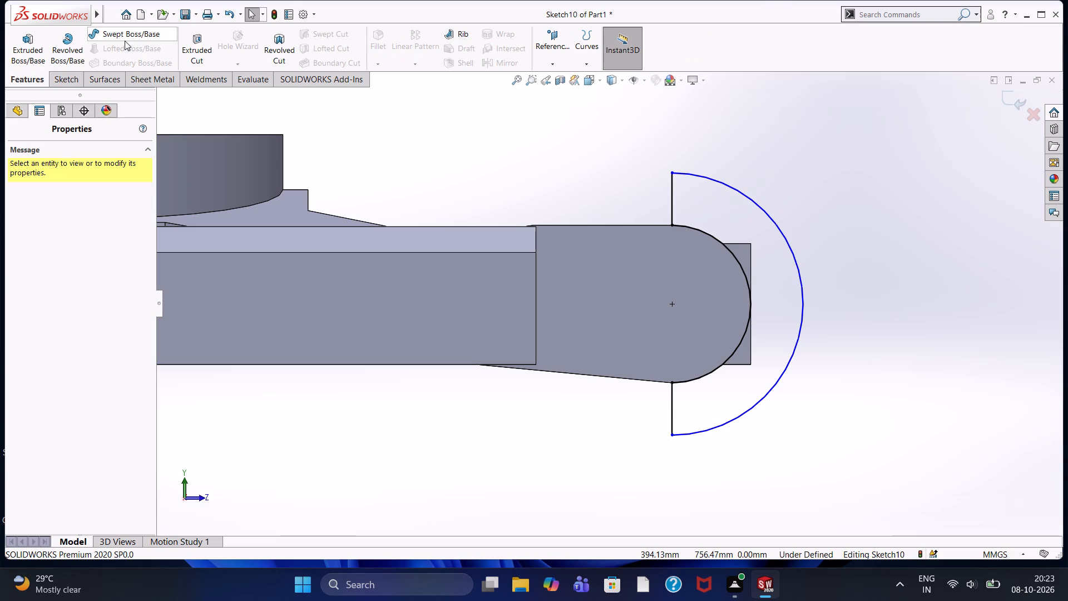
click(185, 52)
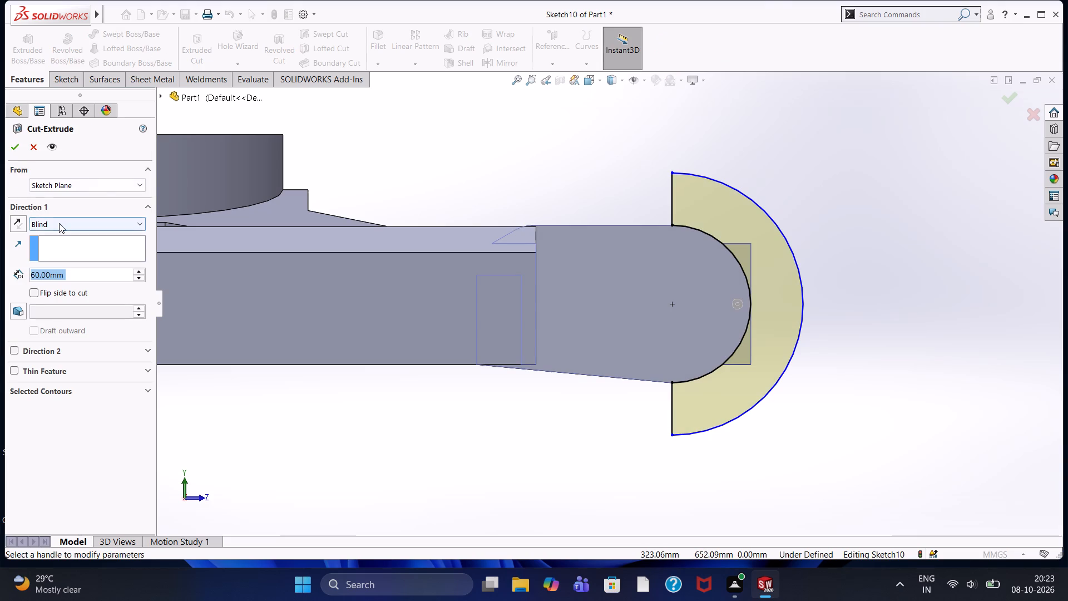
click(59, 223)
click(55, 257)
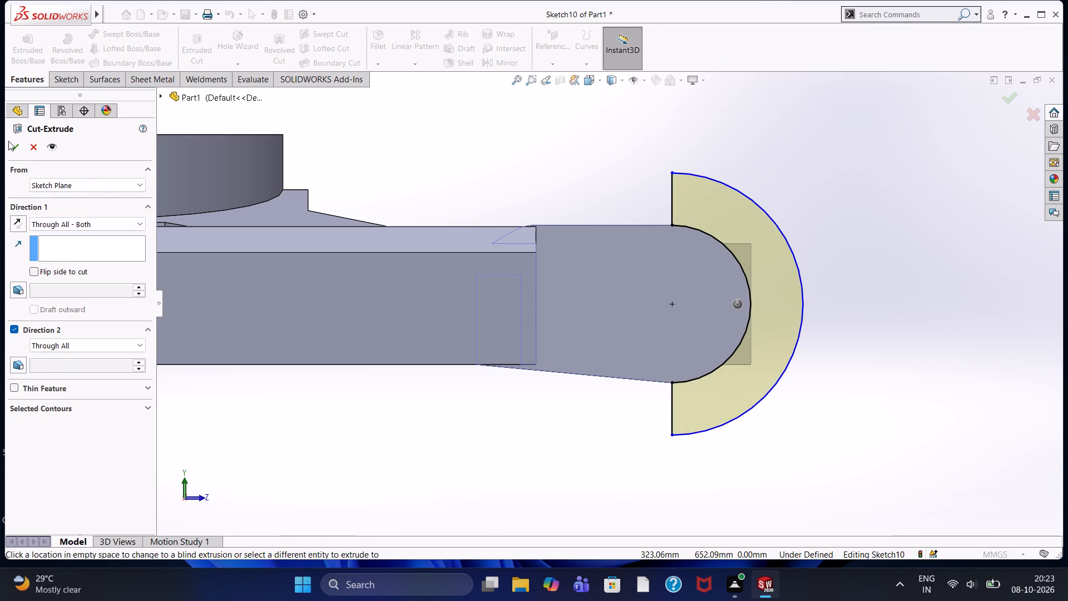
click(21, 147)
click(545, 195)
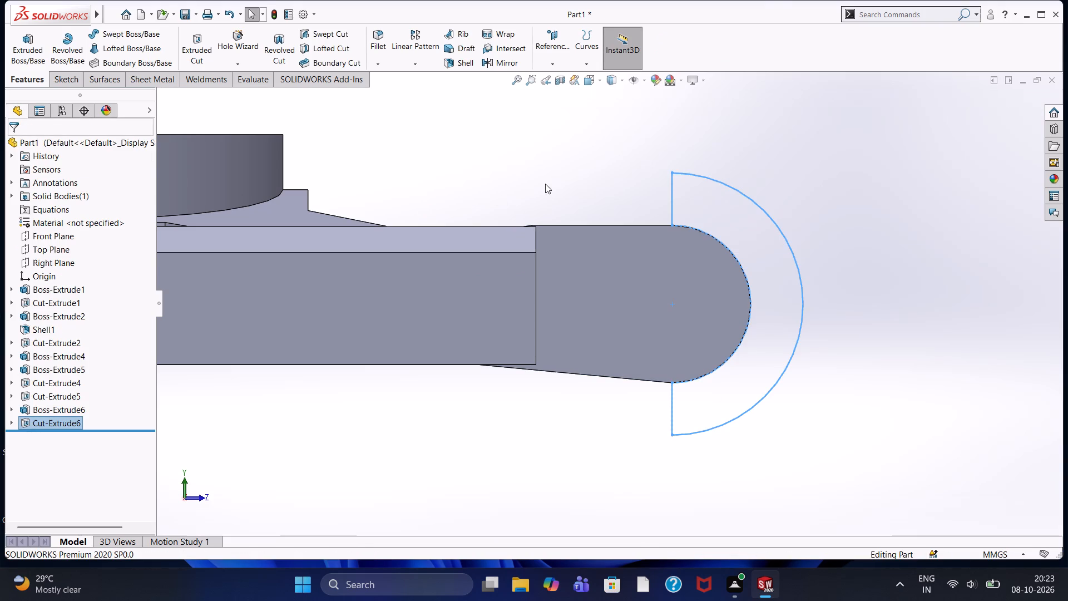
Start a sketch on the side bar's inner face towards the arms, viewed normal to the sketch plane.
middle_drag(545, 183, 488, 180)
middle_click(488, 180)
middle_click(488, 180)
middle_click(488, 235)
scroll(493, 233, up, 2)
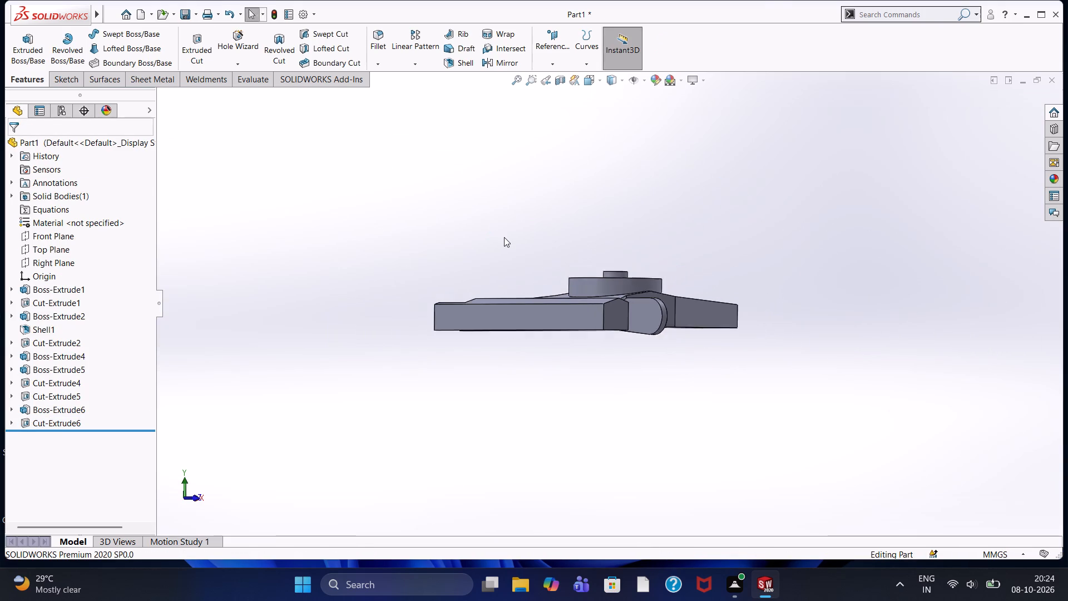
middle_drag(519, 223, 499, 317)
middle_click(499, 317)
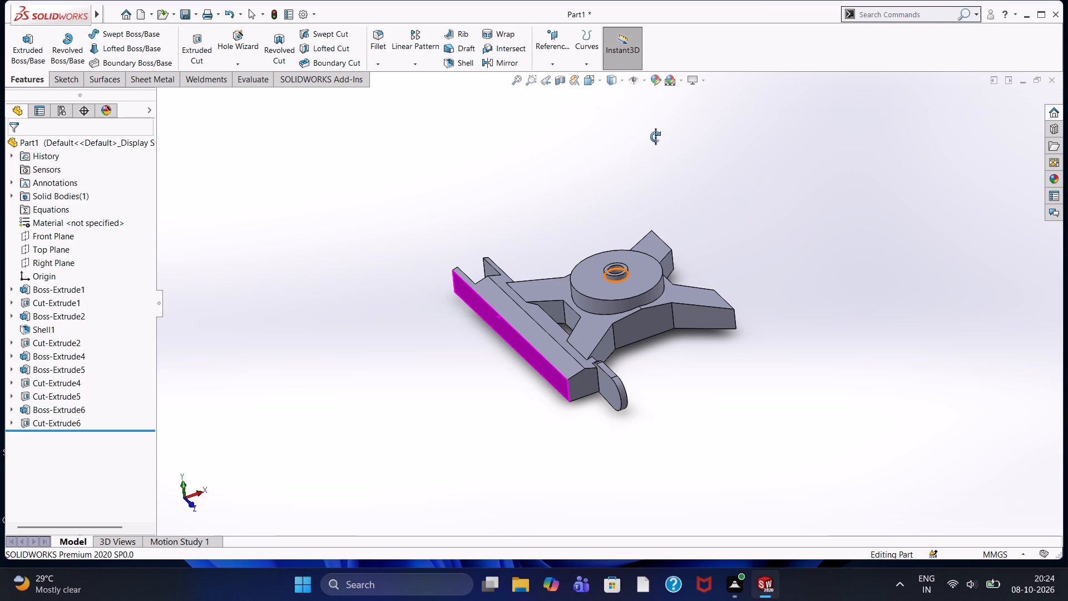
click(582, 225)
middle_drag(615, 201, 478, 331)
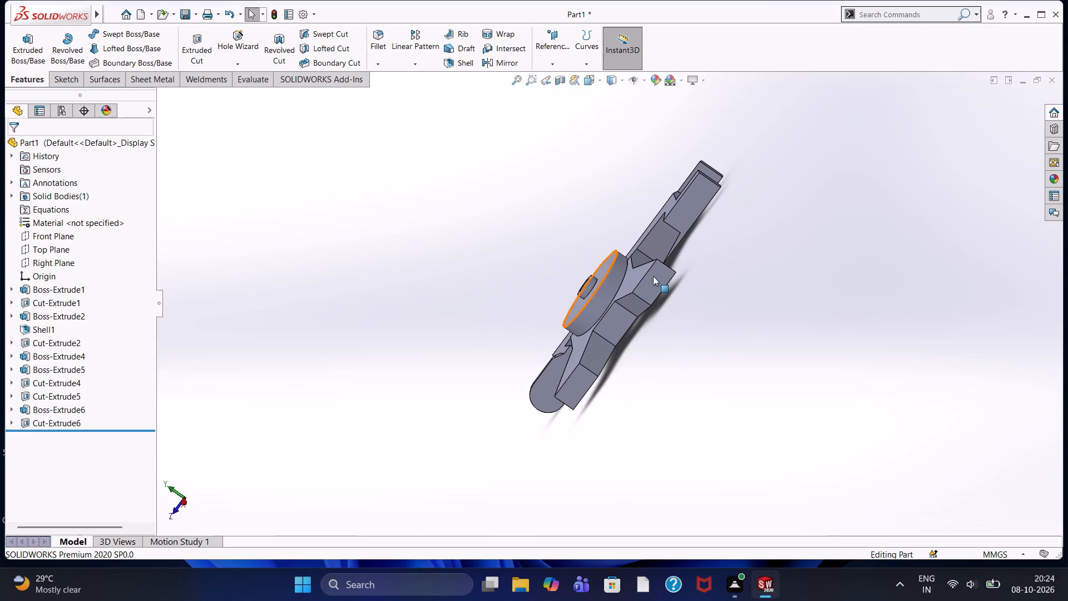
click(694, 203)
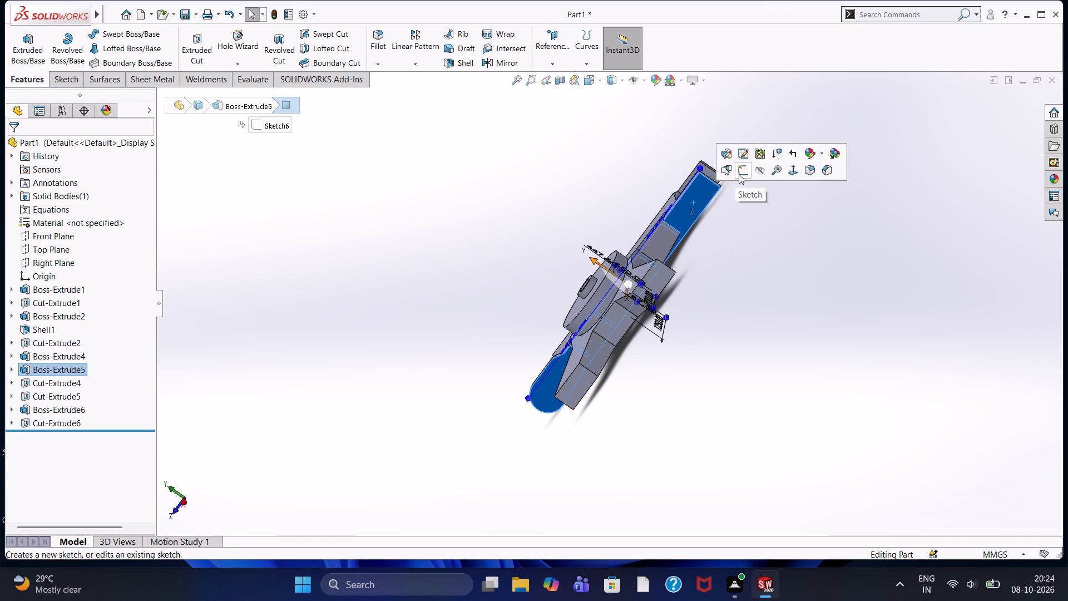
click(739, 170)
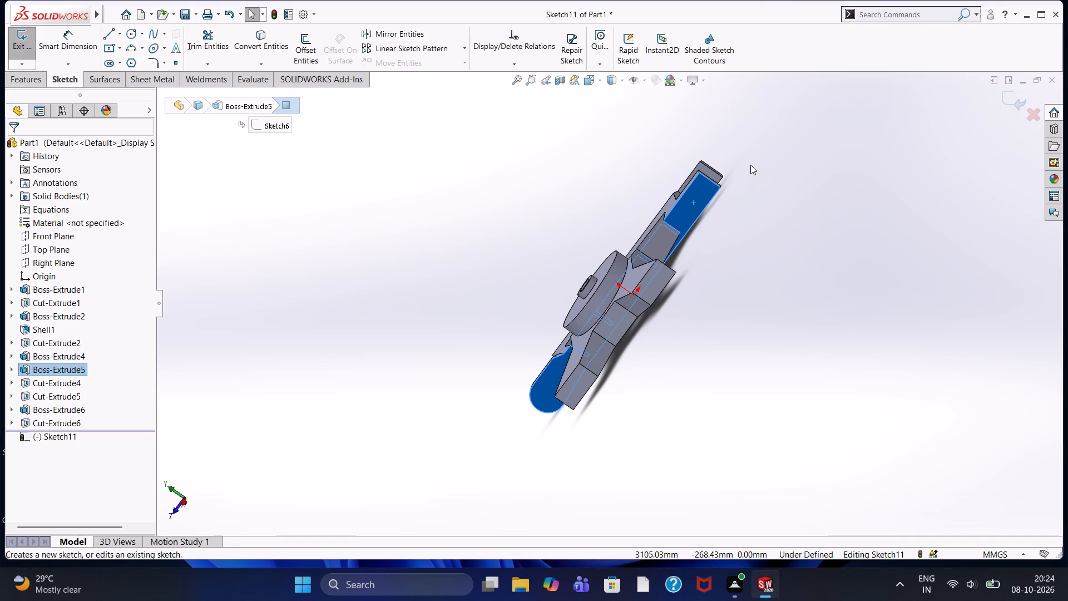
key(ctrl+8)
click(794, 236)
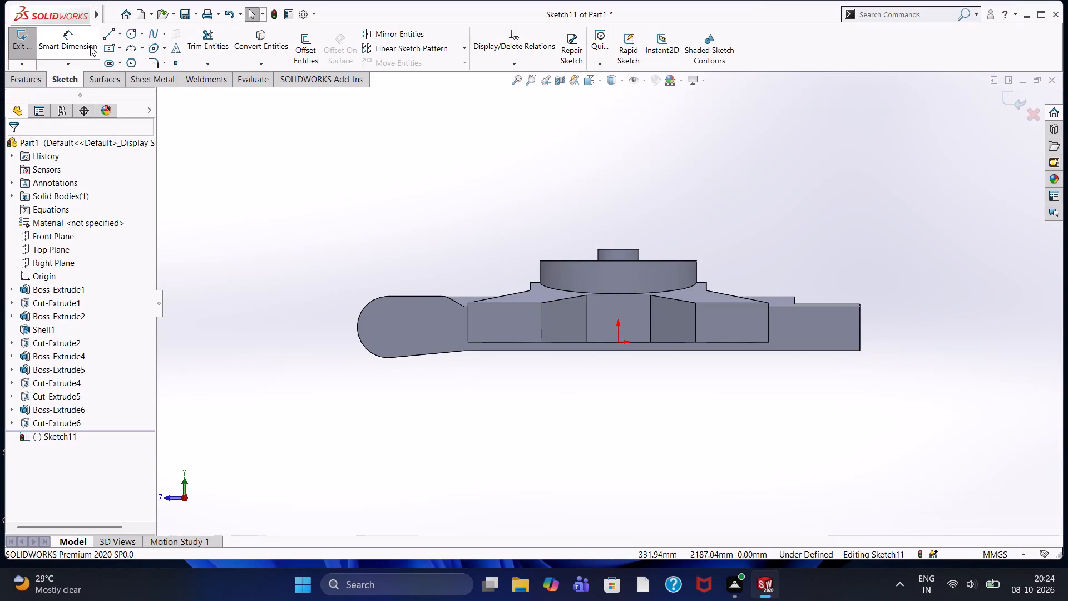
Sketch a corner rectangle about 357 by 200 mm from the bar's lower corner at the end opposite the rounded bracket.
click(120, 45)
click(122, 61)
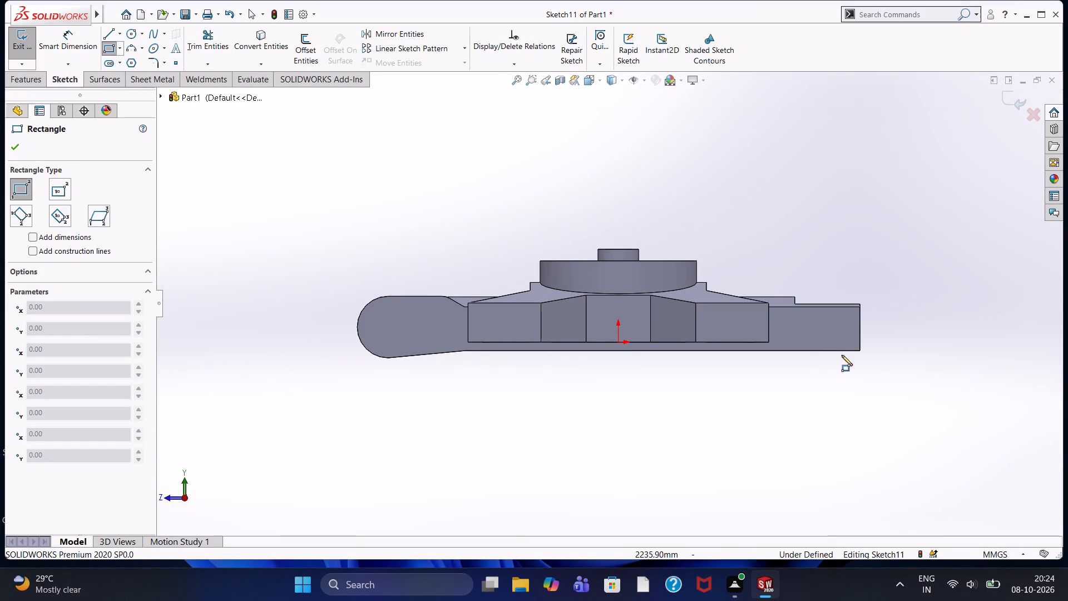
click(859, 349)
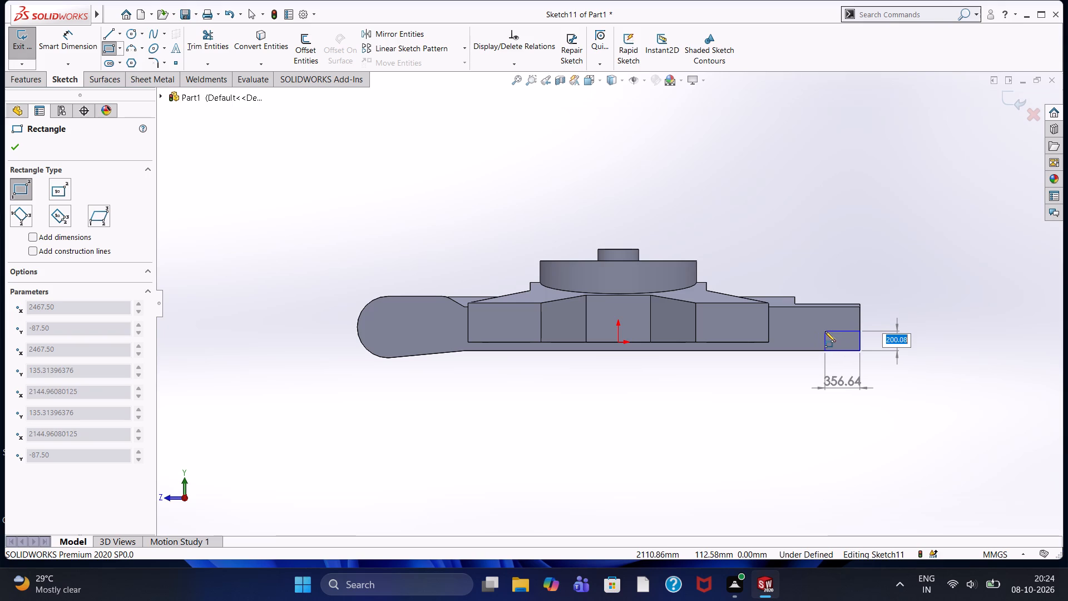
click(825, 331)
right_click(794, 191)
right_click(794, 191)
click(806, 202)
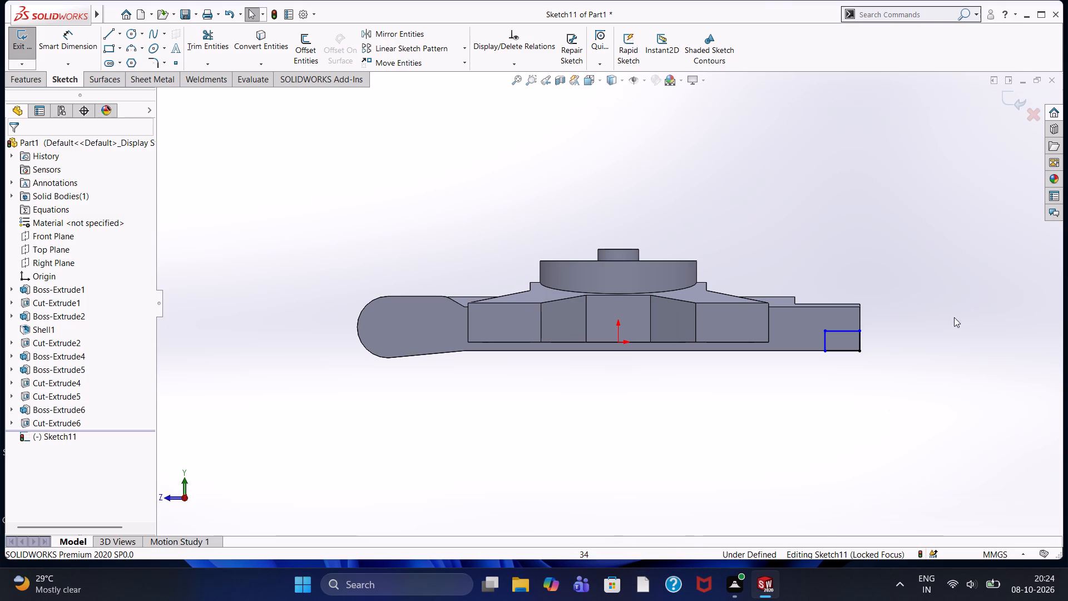
Dimension the rectangle to 87.5 mm high and 128 mm wide.
click(66, 56)
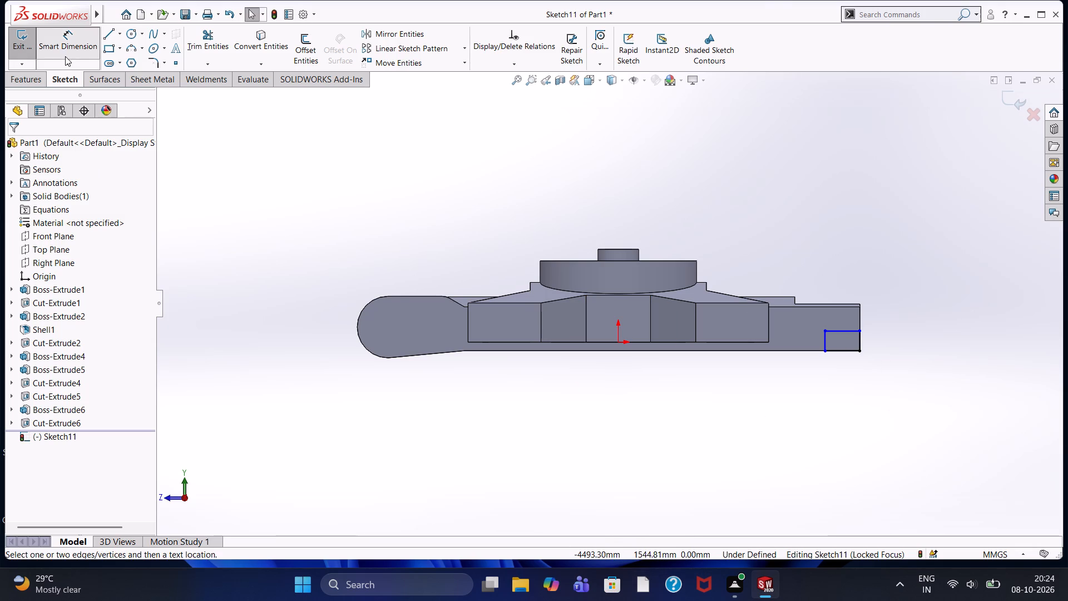
scroll(738, 310, down, 4)
scroll(835, 385, down, 3)
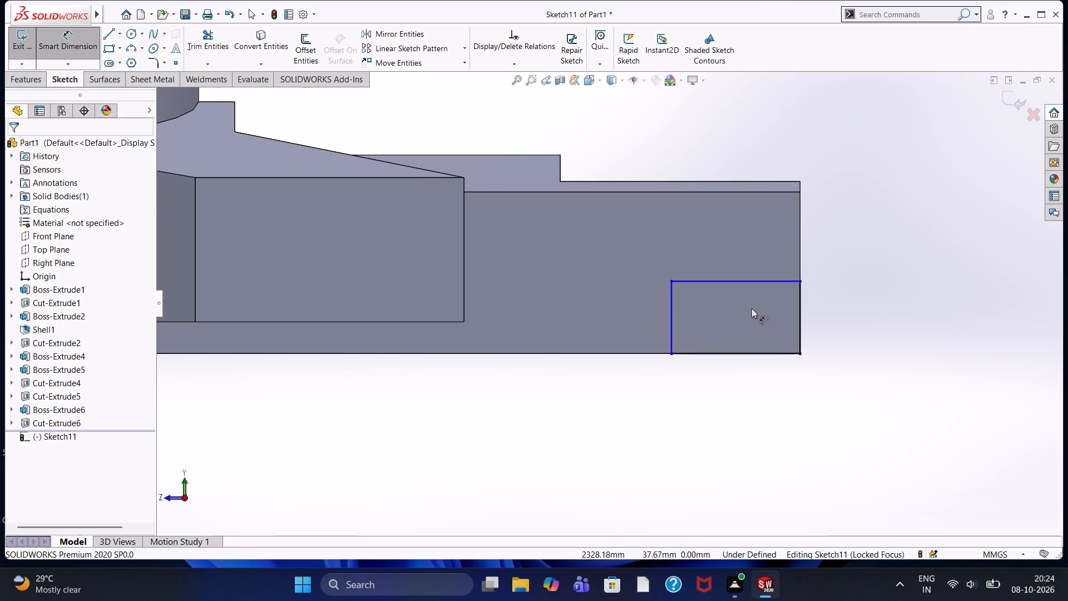
click(798, 321)
click(854, 325)
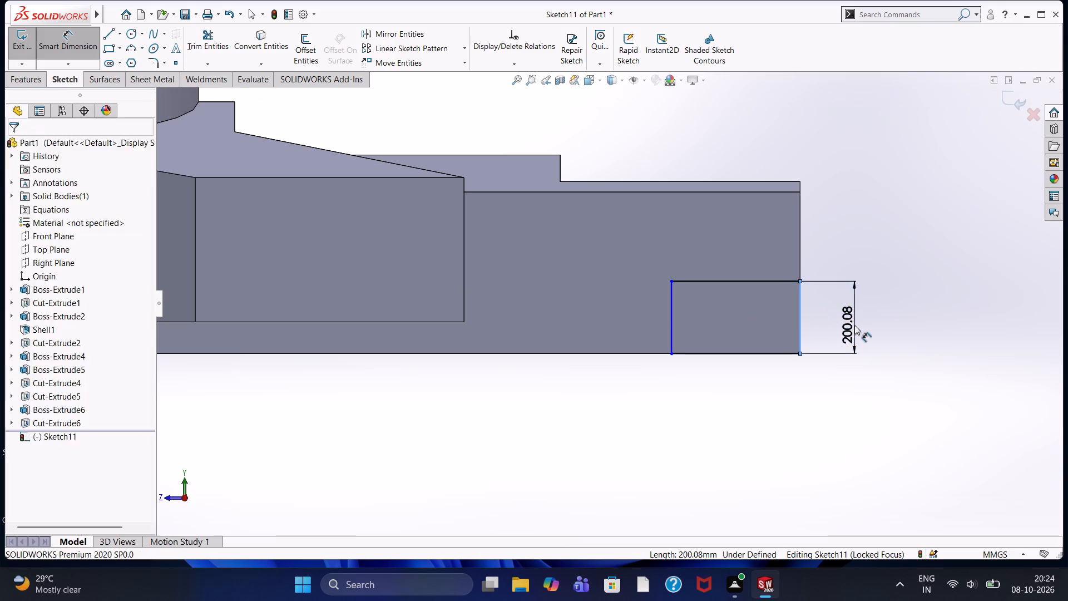
text(87.5)
key(Return)
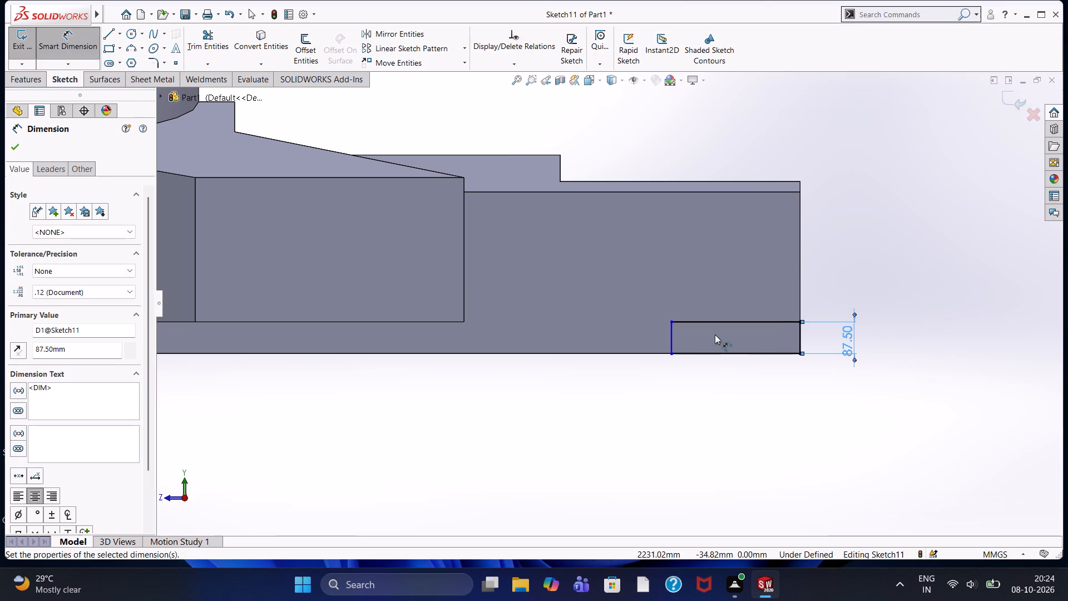
click(718, 324)
click(721, 277)
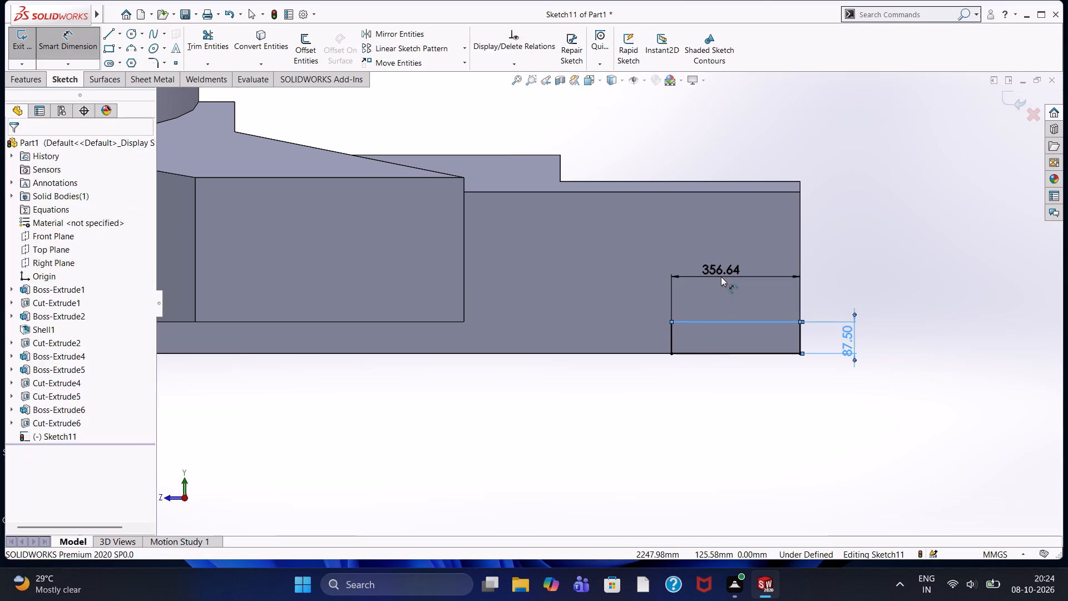
text(128)
key(Return)
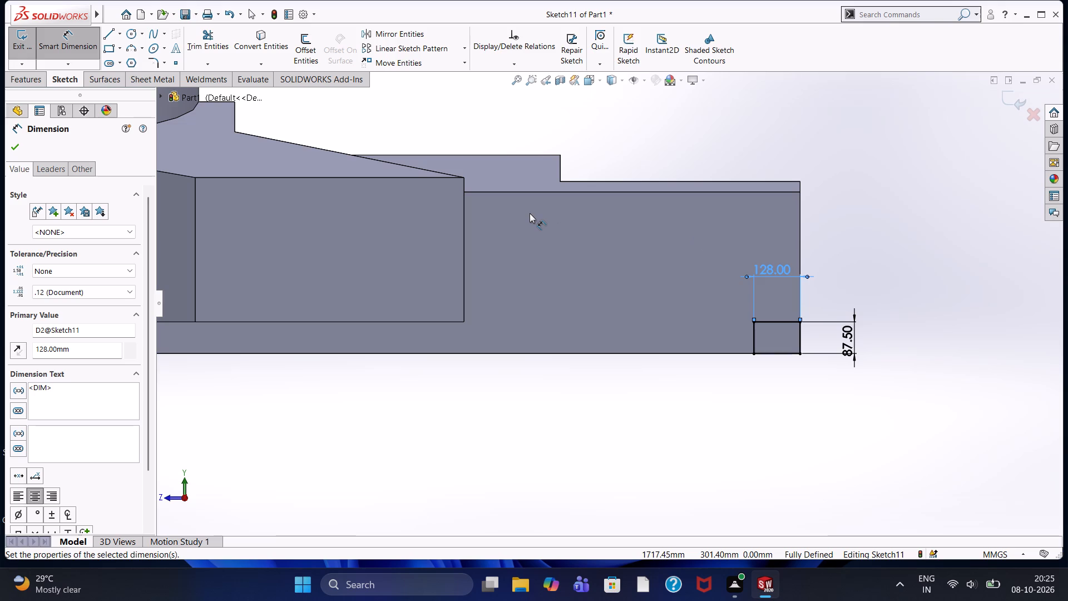
click(8, 147)
Cut-extrude the rectangle with the Up To Next end condition to notch the bar's lower corner.
click(42, 74)
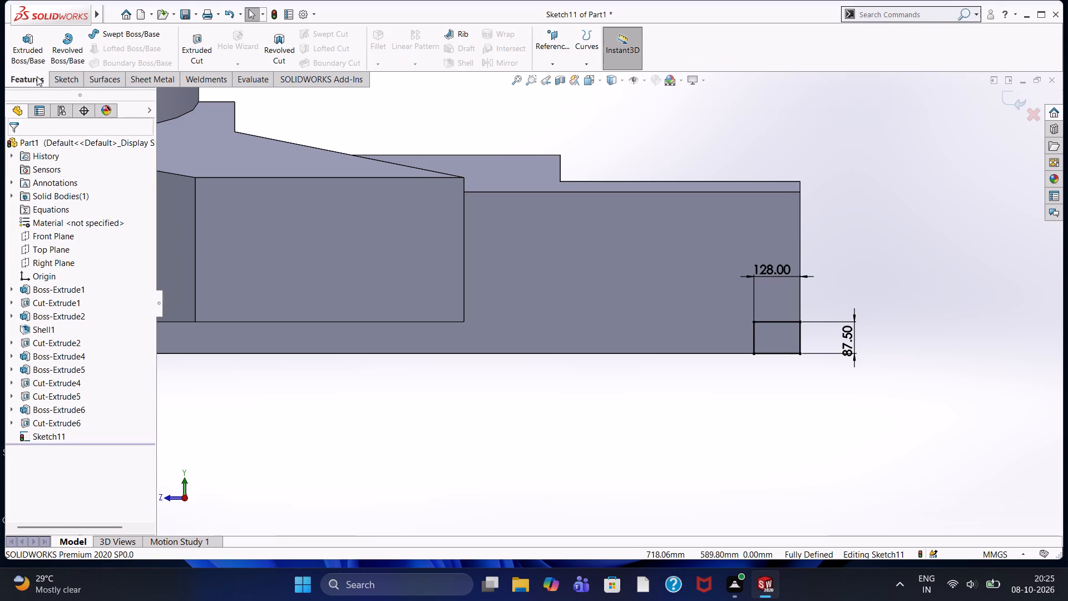
click(193, 47)
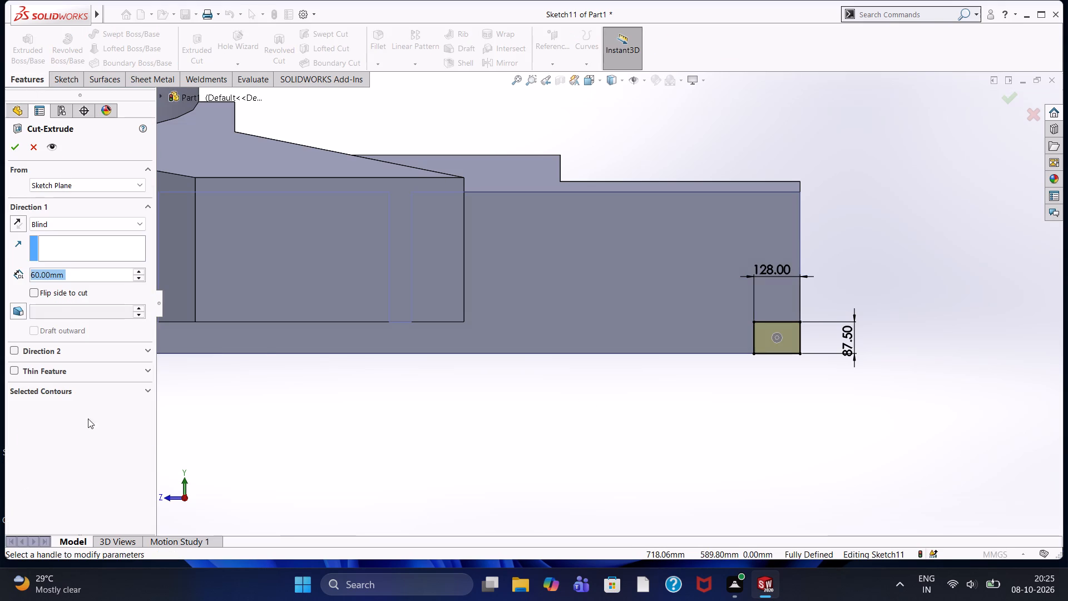
click(57, 226)
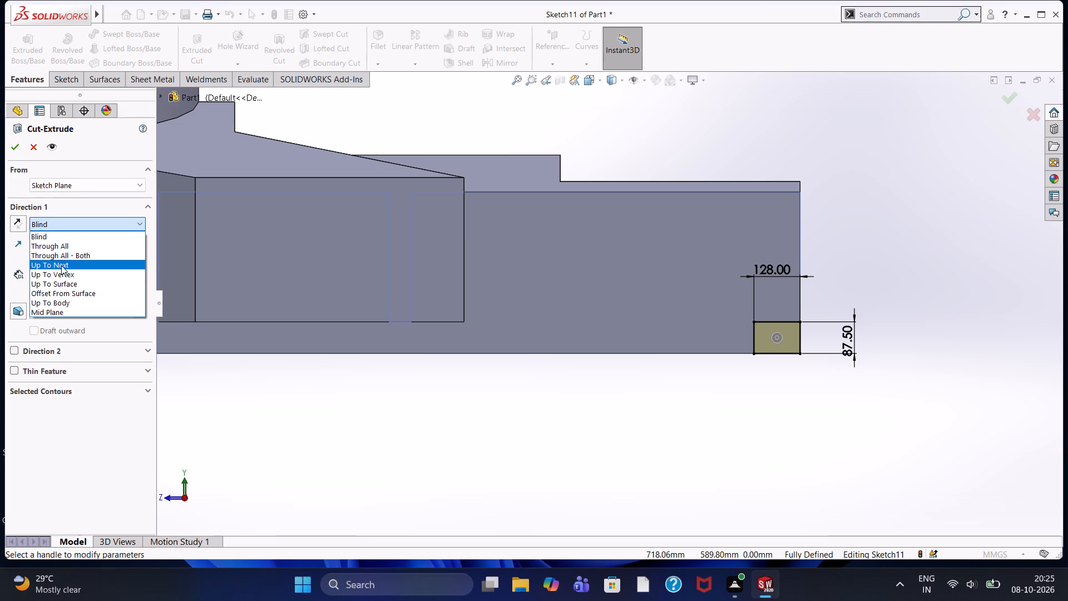
click(61, 265)
click(17, 145)
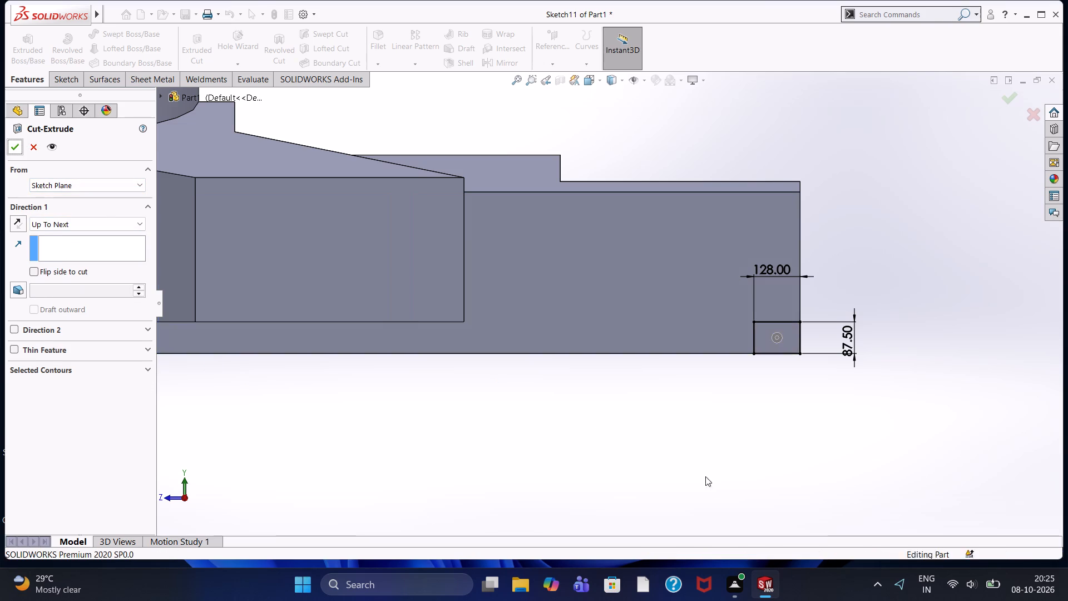
click(687, 428)
middle_drag(688, 412, 660, 476)
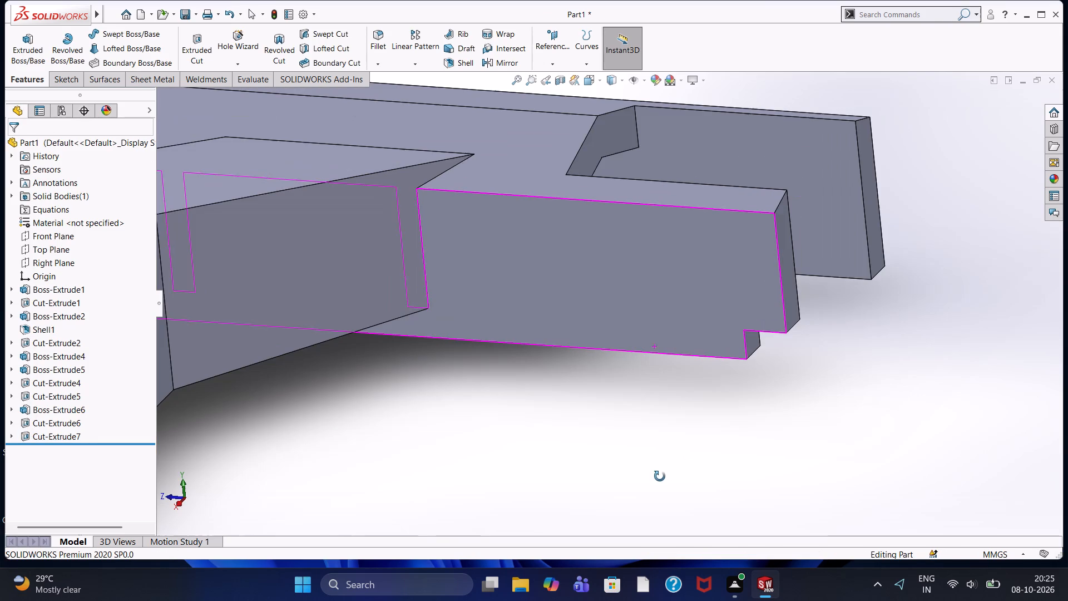
middle_drag(660, 476, 659, 476)
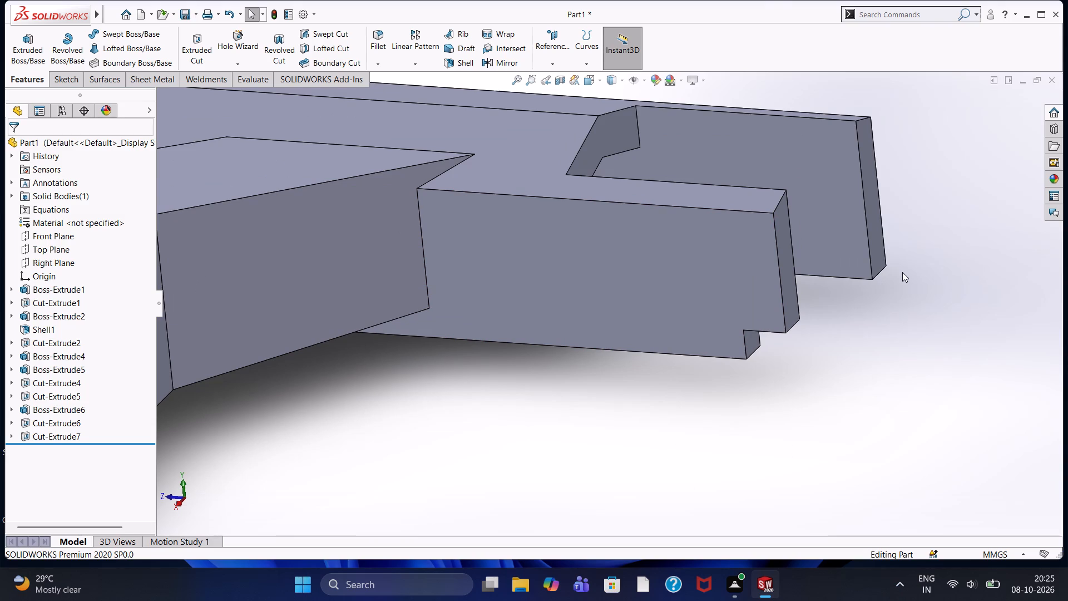
Start a sketch on the end face of the side bar's outer wall, viewed normal to the sketch plane.
click(877, 252)
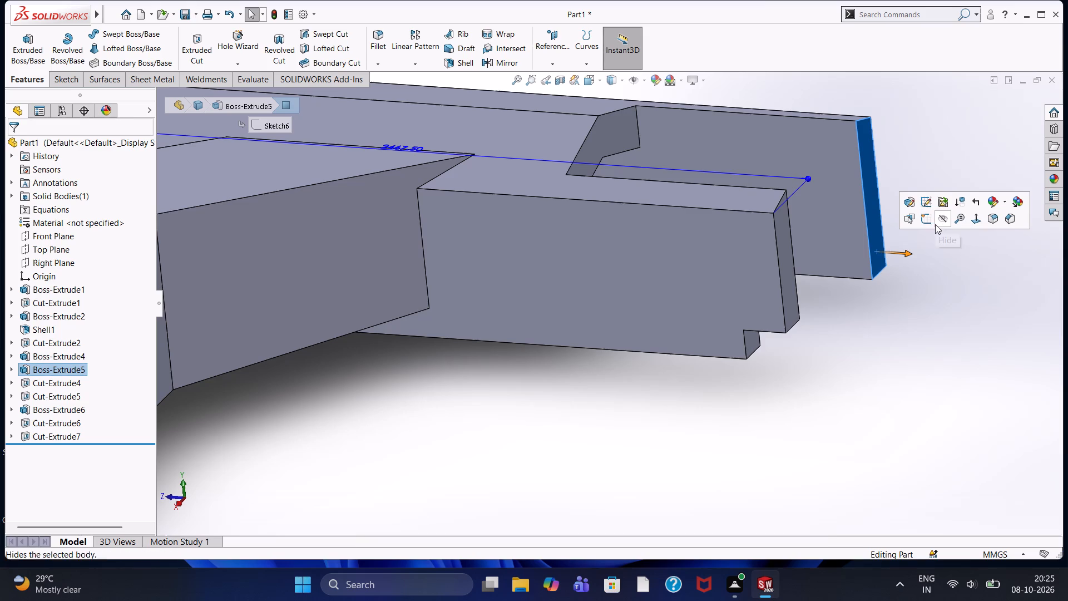
click(928, 224)
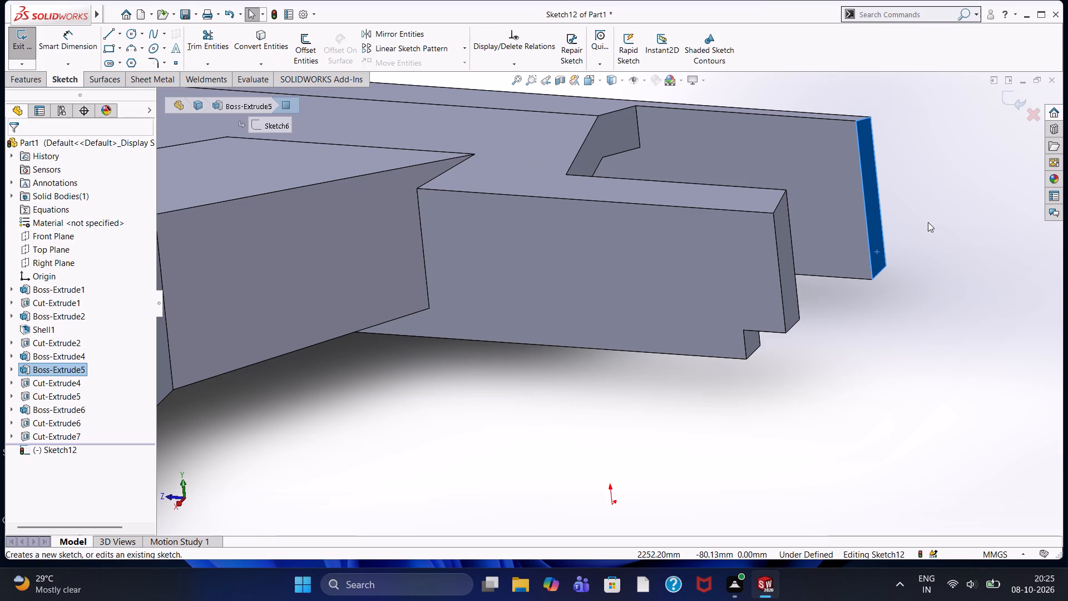
key(ctrl+8)
scroll(884, 369, down, 5)
click(764, 287)
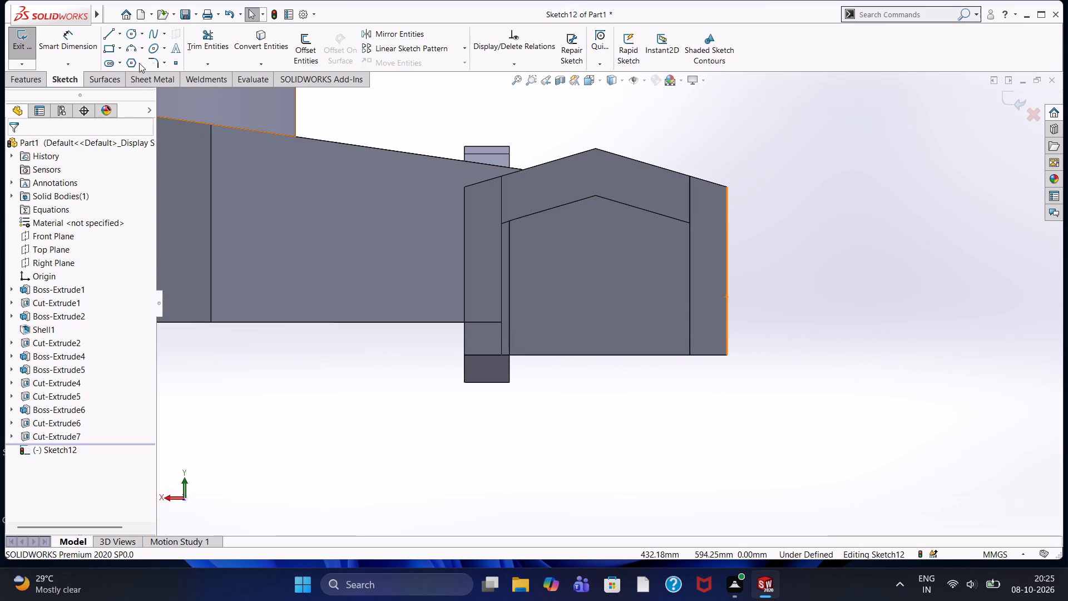
Sketch a corner rectangle about 59 by 87.5 mm from the lower outer corner of the wall's end face.
click(110, 46)
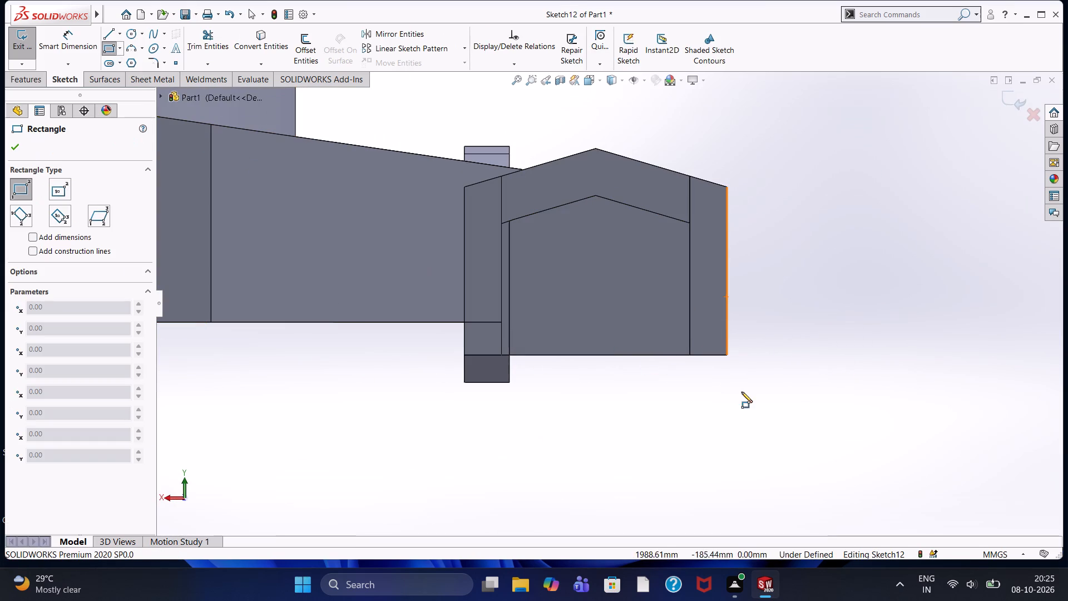
click(726, 354)
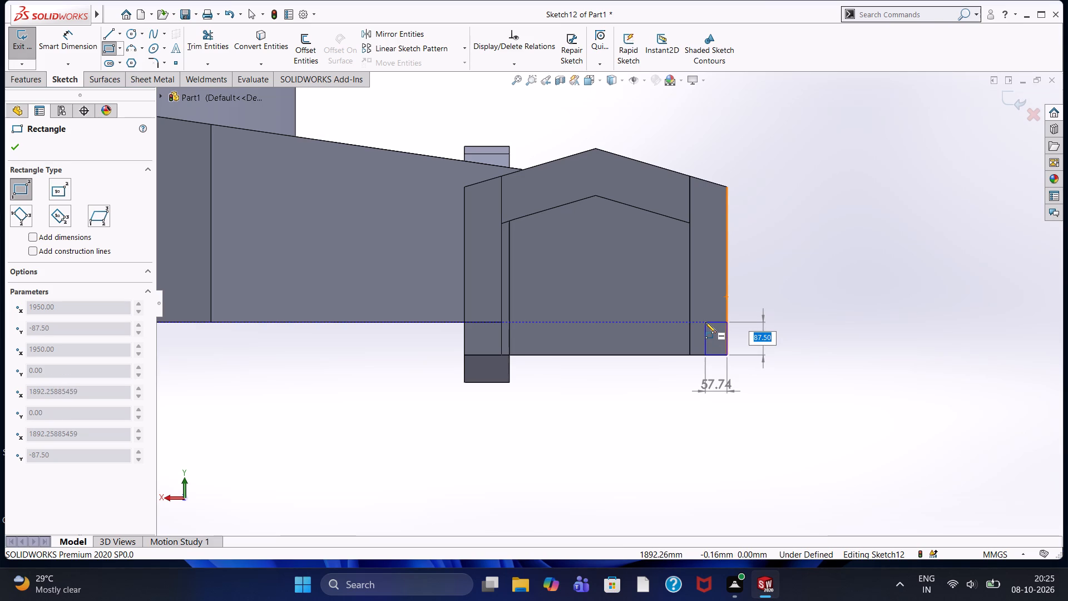
click(705, 322)
right_click(835, 230)
right_click(835, 230)
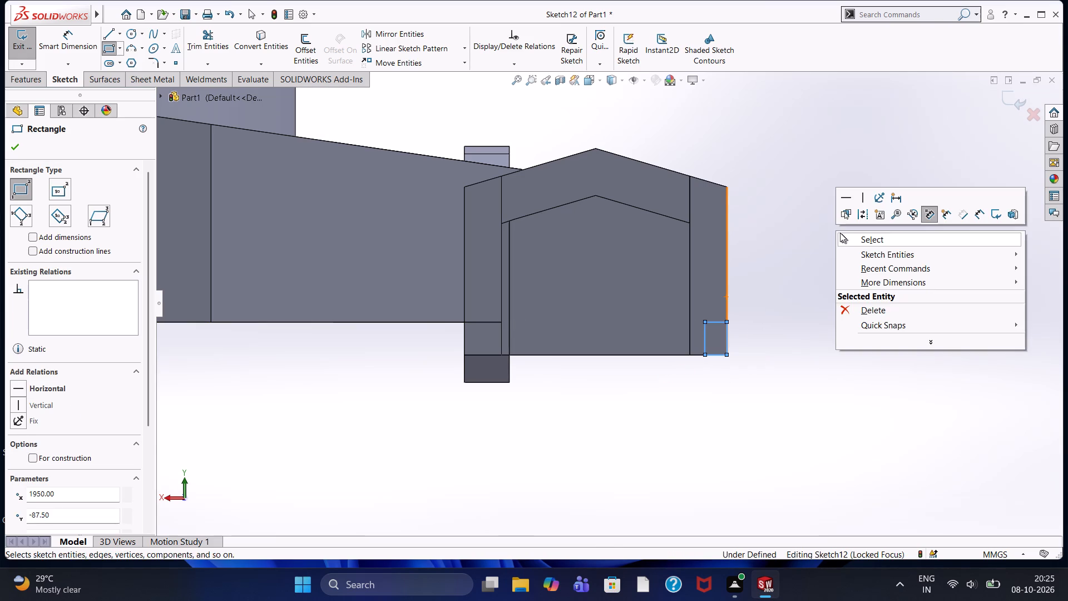
click(841, 233)
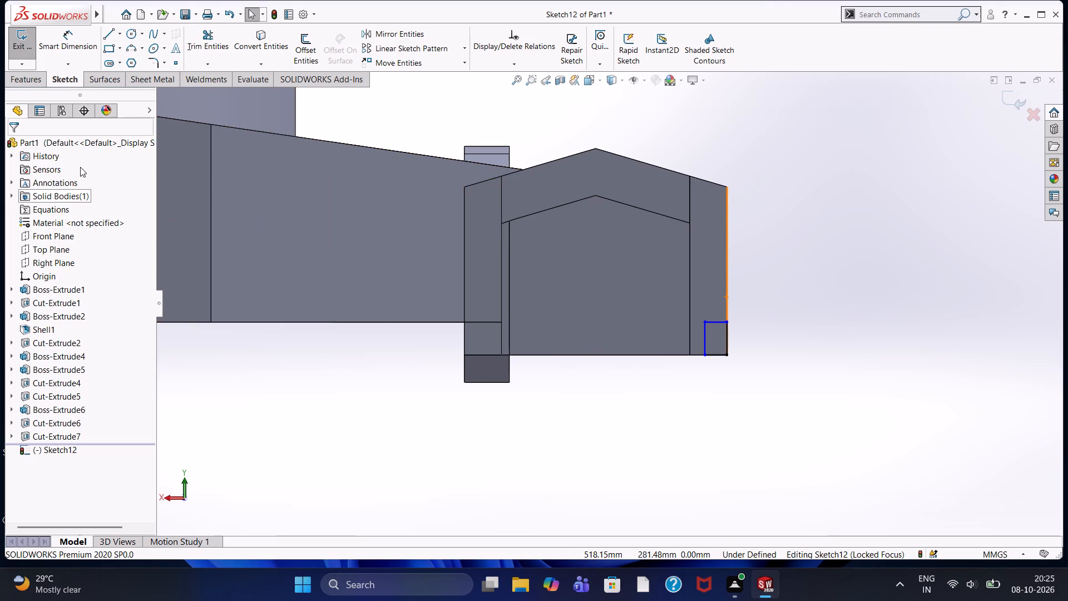
Dimension the rectangle to 65 mm wide and 65 mm high.
click(48, 31)
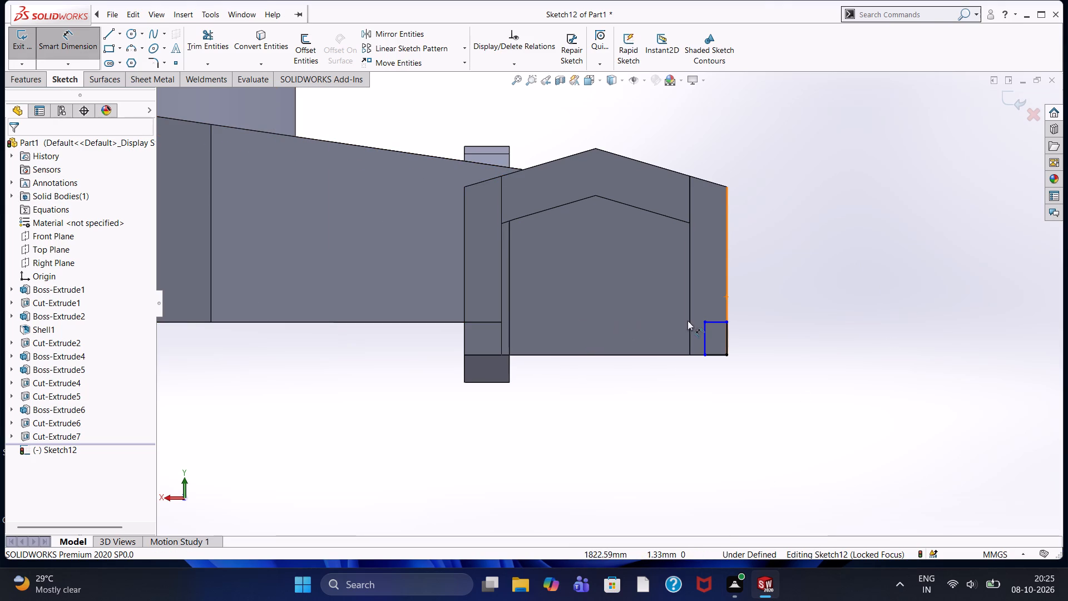
click(711, 319)
click(782, 293)
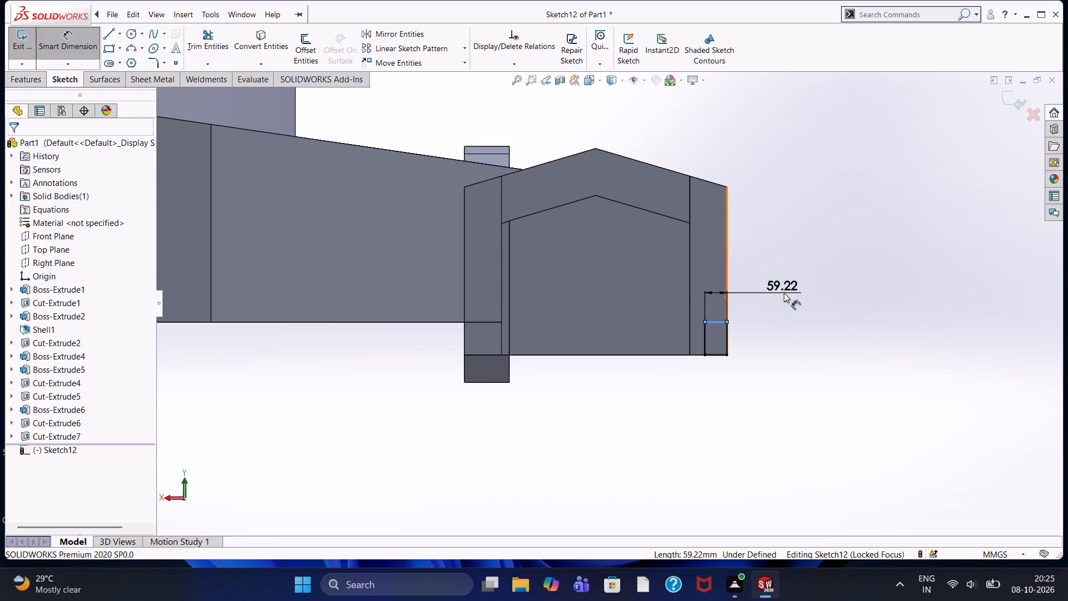
text(65)
key(Return)
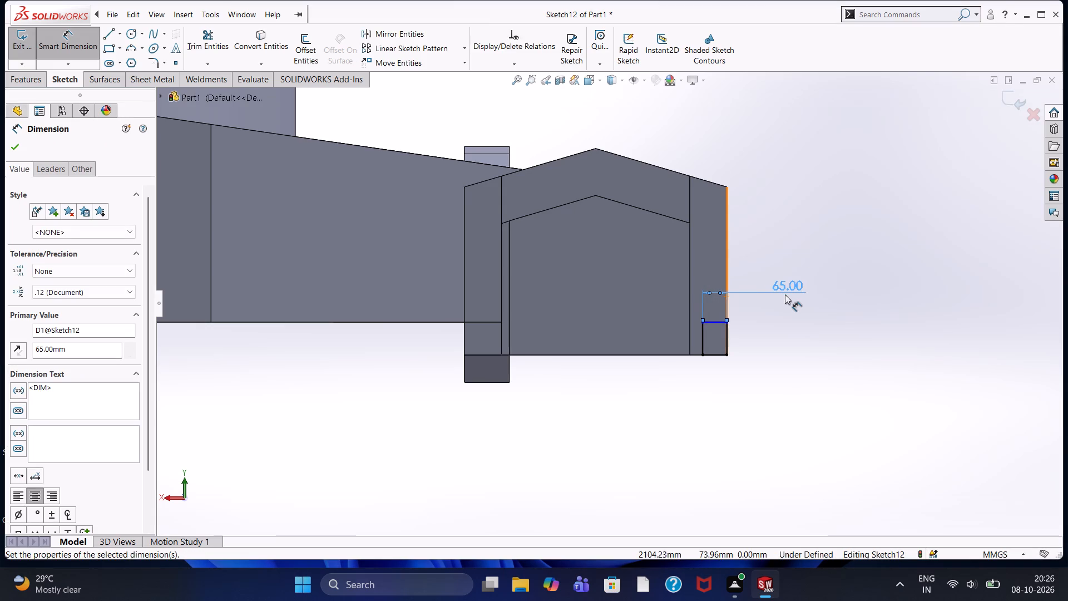
click(728, 346)
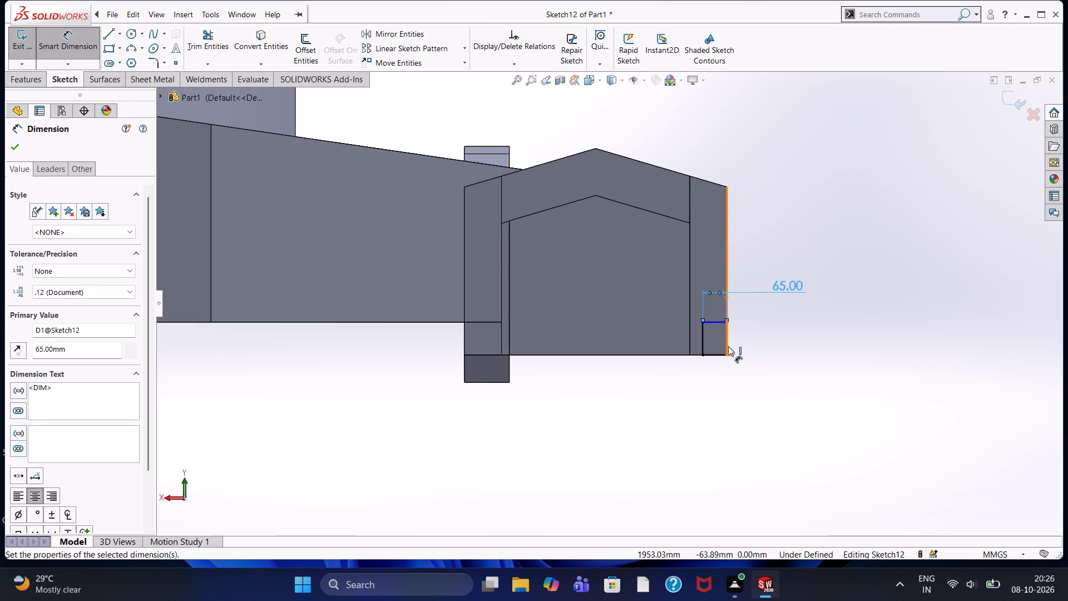
click(775, 376)
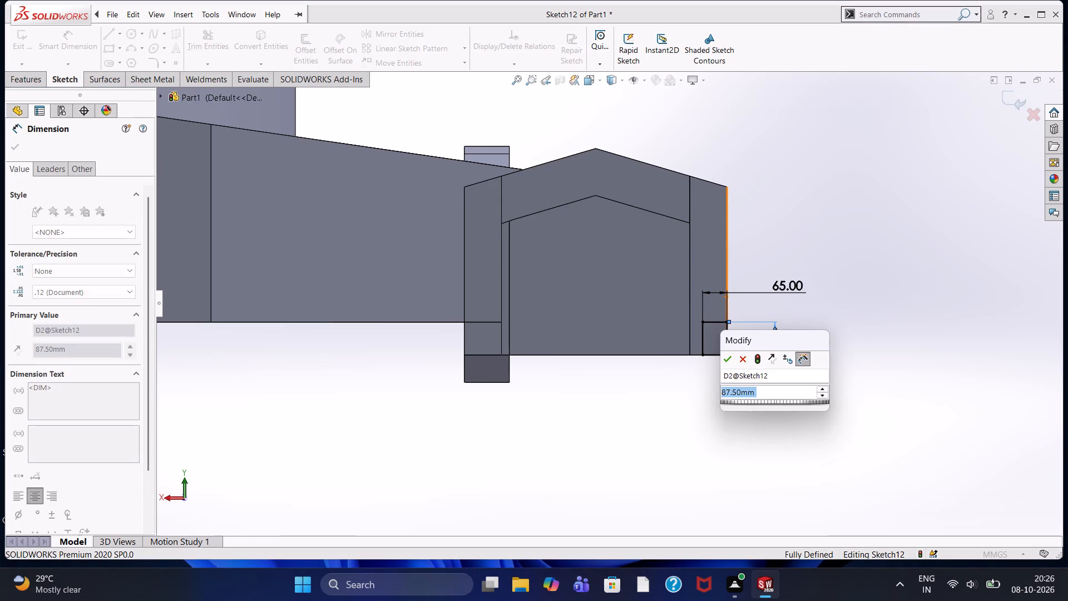
text(65)
key(Return)
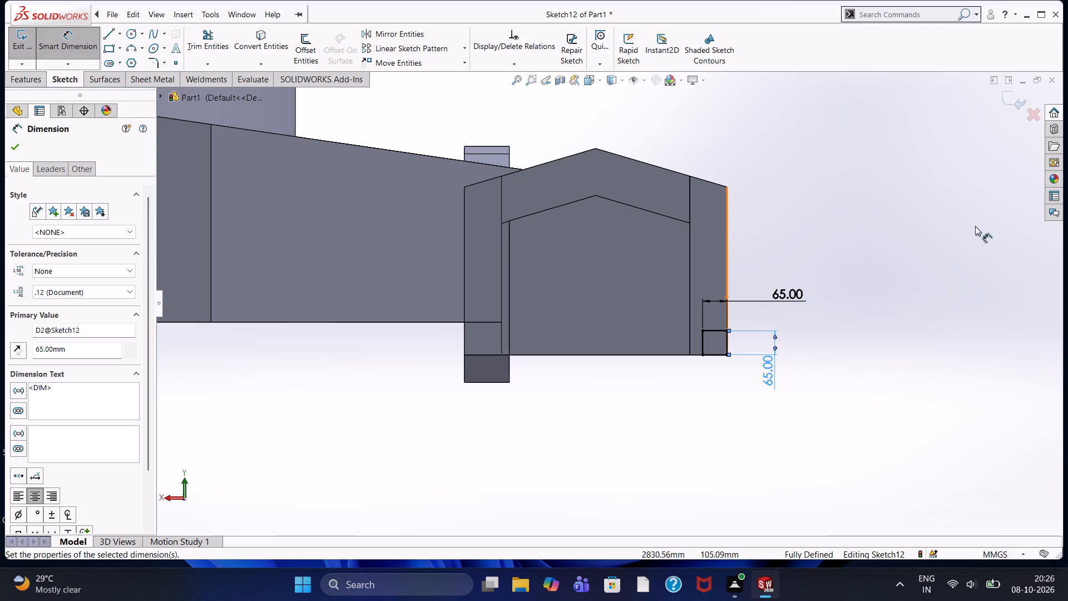
click(18, 147)
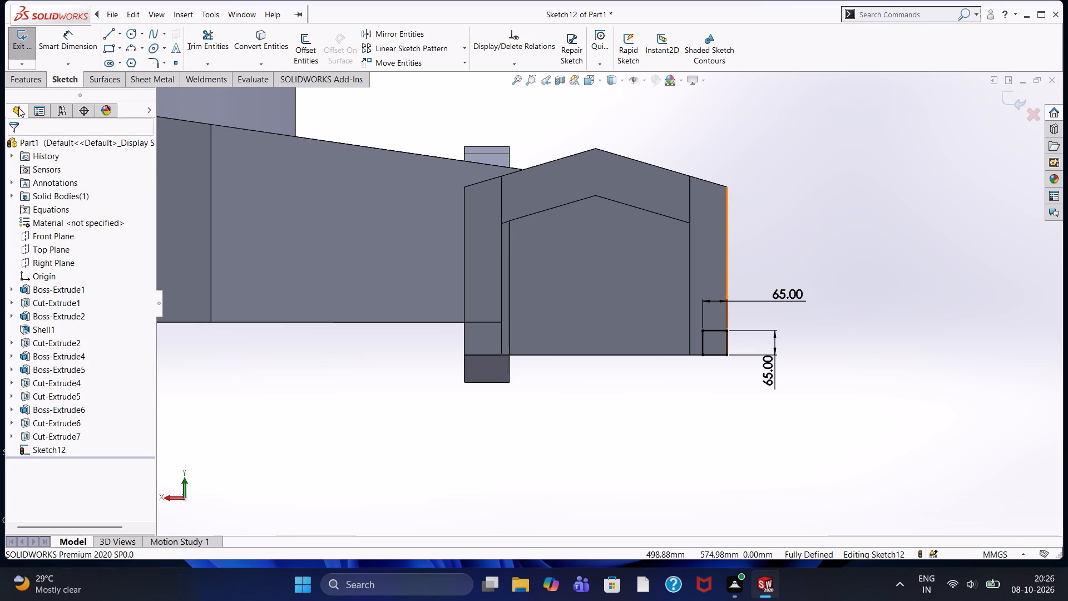
Cut-extrude the 65 mm square with the Through All end condition along the outer wall's lower edge.
click(24, 82)
click(198, 39)
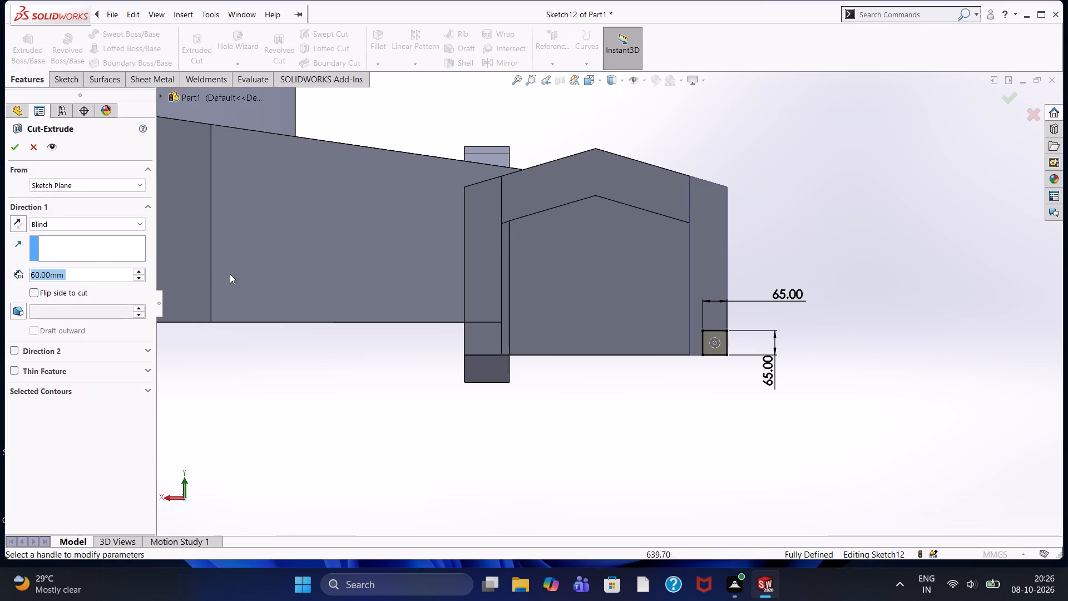
click(105, 226)
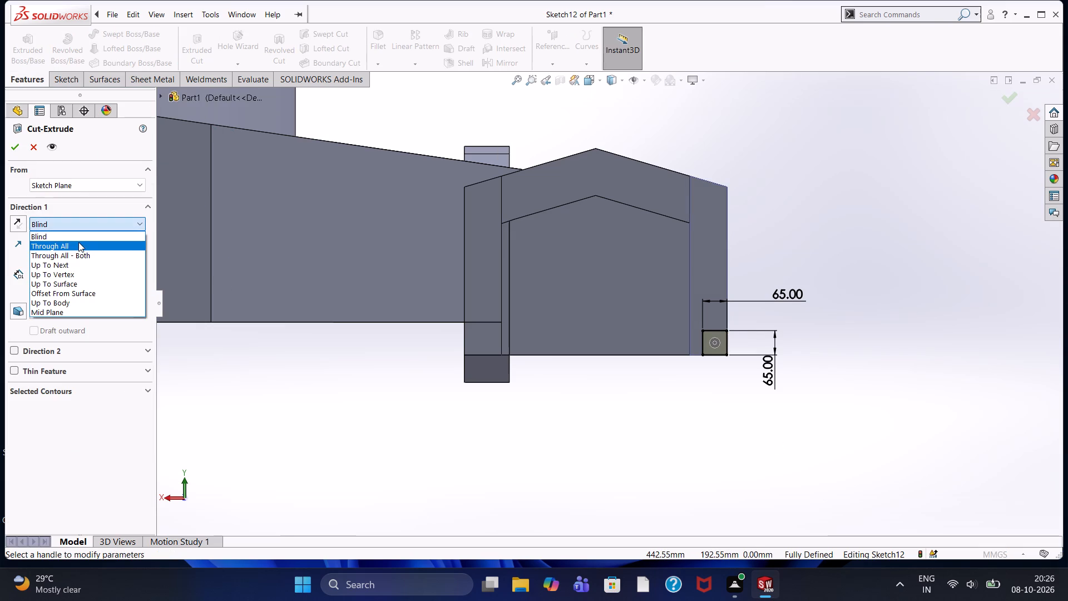
click(77, 243)
click(12, 145)
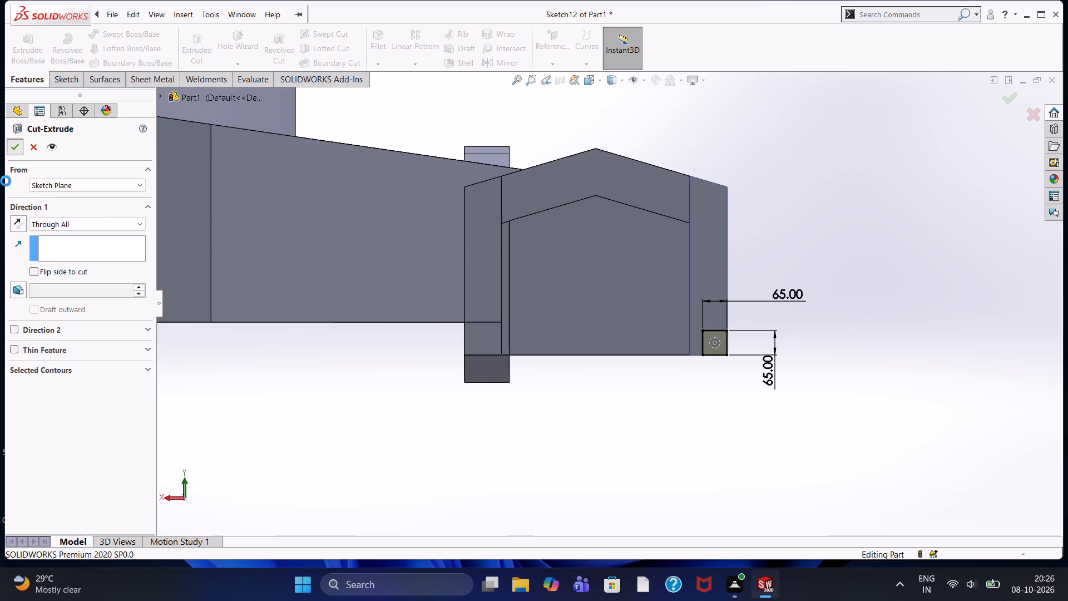
click(638, 397)
Start a sketch on the downward-facing ledge of the outer wall's new step cut, viewed normal to the sketch plane.
middle_drag(683, 401, 659, 361)
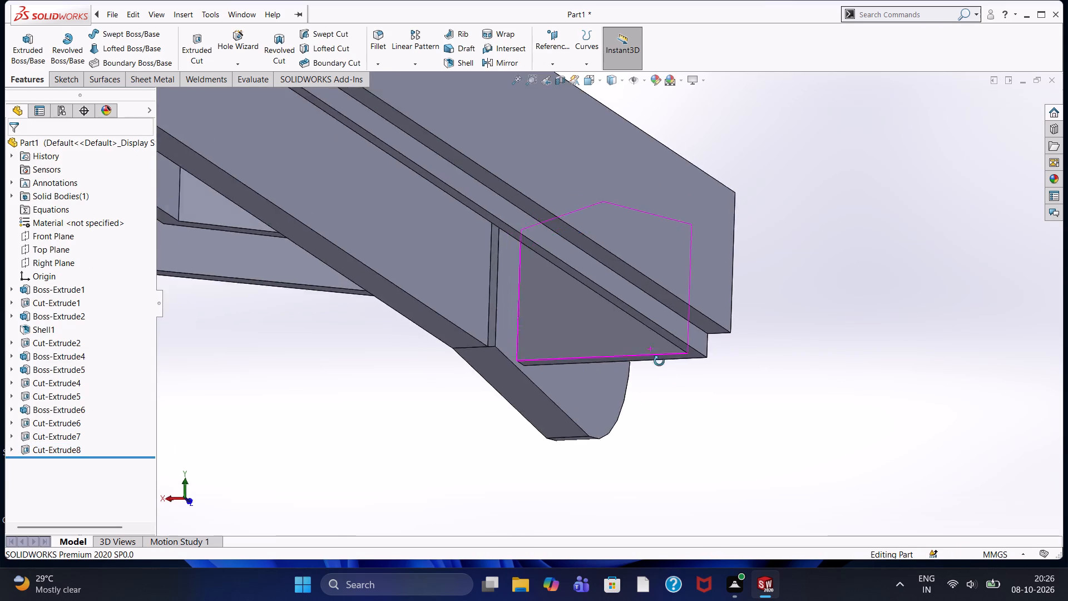
middle_drag(659, 361, 700, 421)
middle_drag(699, 420, 684, 404)
scroll(783, 432, up, 2)
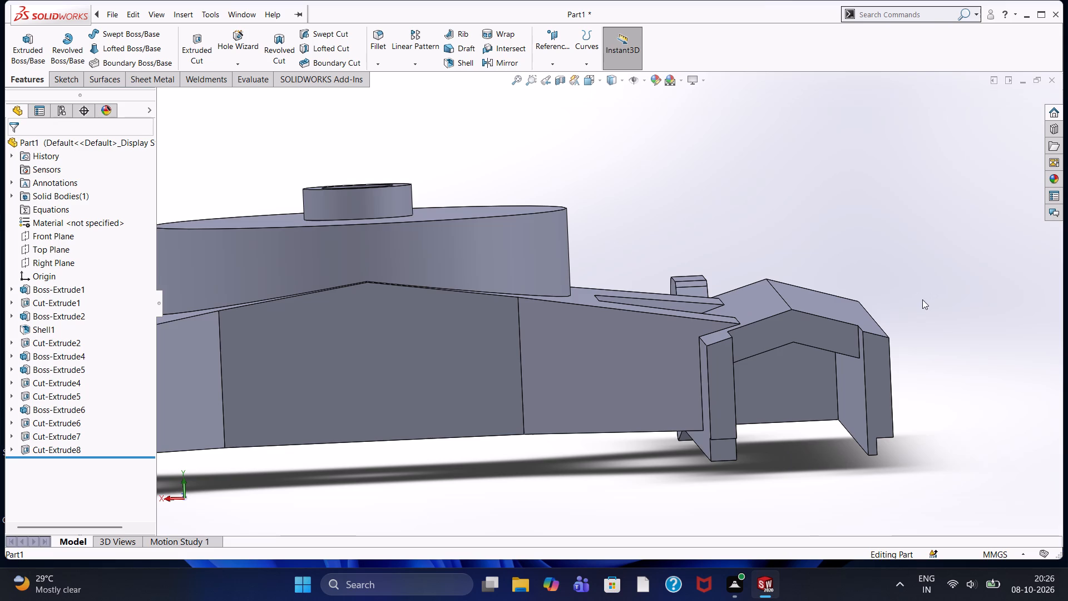
middle_drag(917, 295, 872, 186)
middle_drag(848, 151, 874, 193)
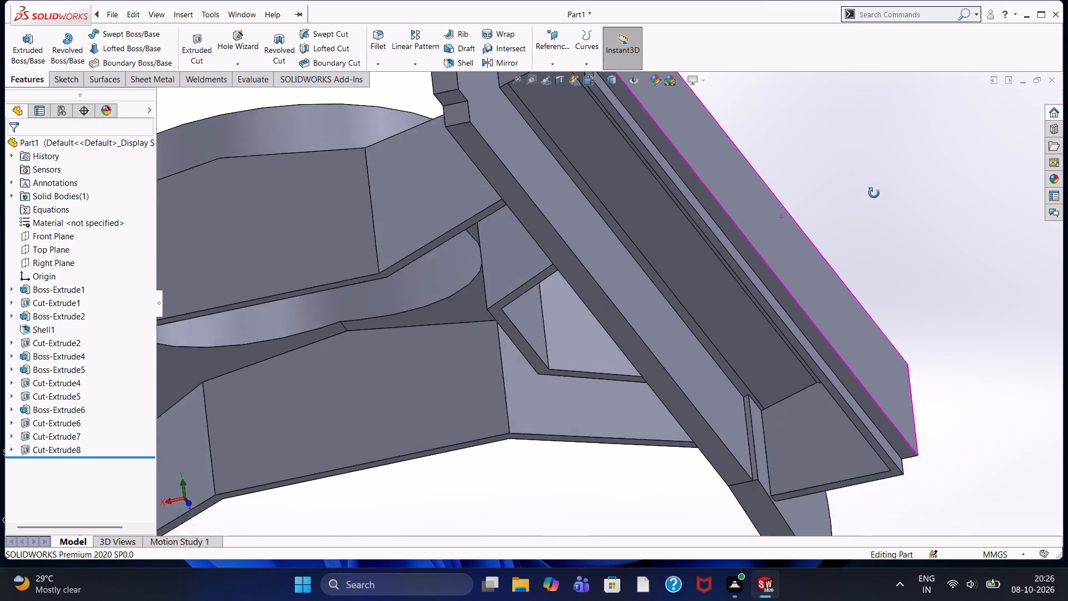
middle_drag(874, 193, 889, 226)
click(765, 265)
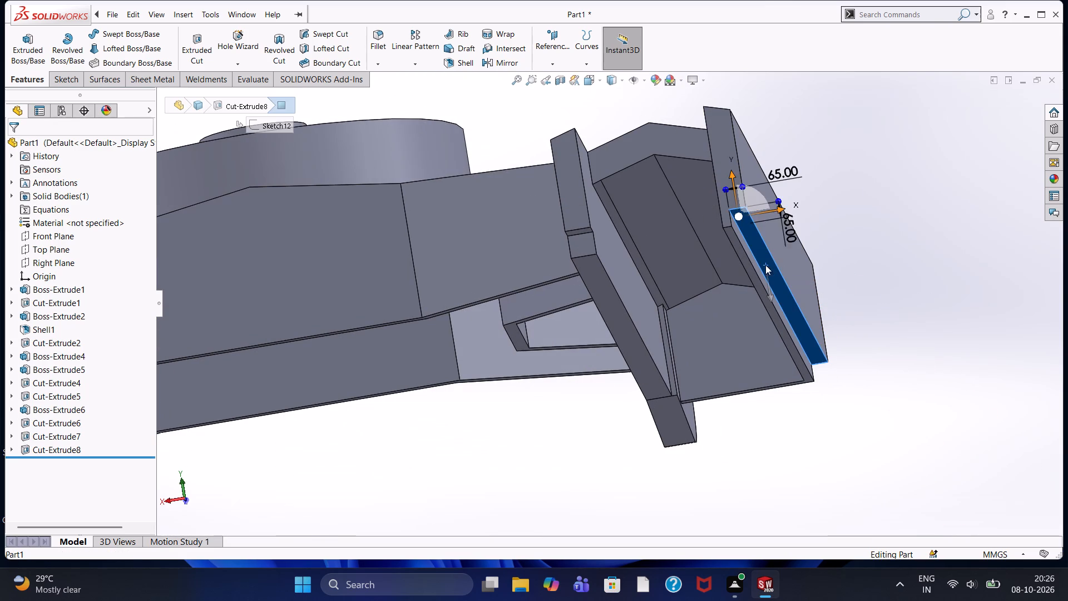
click(817, 235)
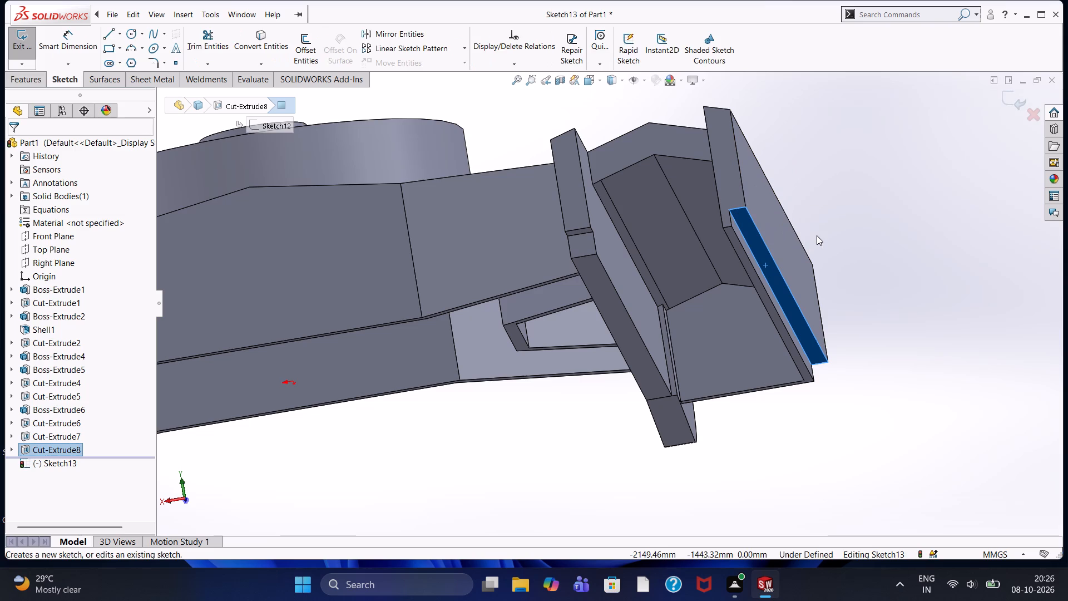
key(ctrl+8)
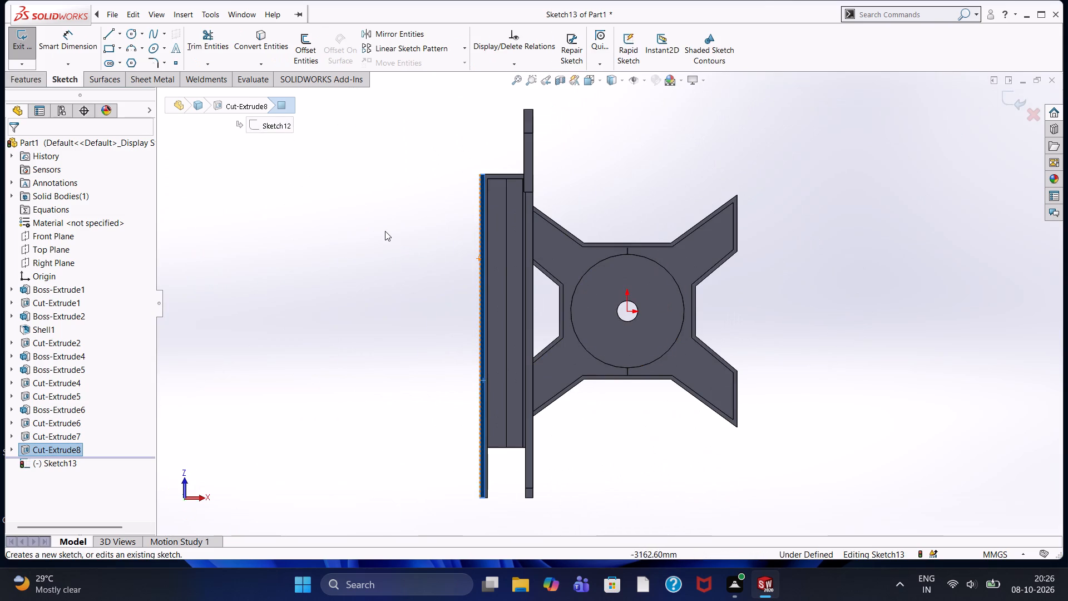
click(385, 231)
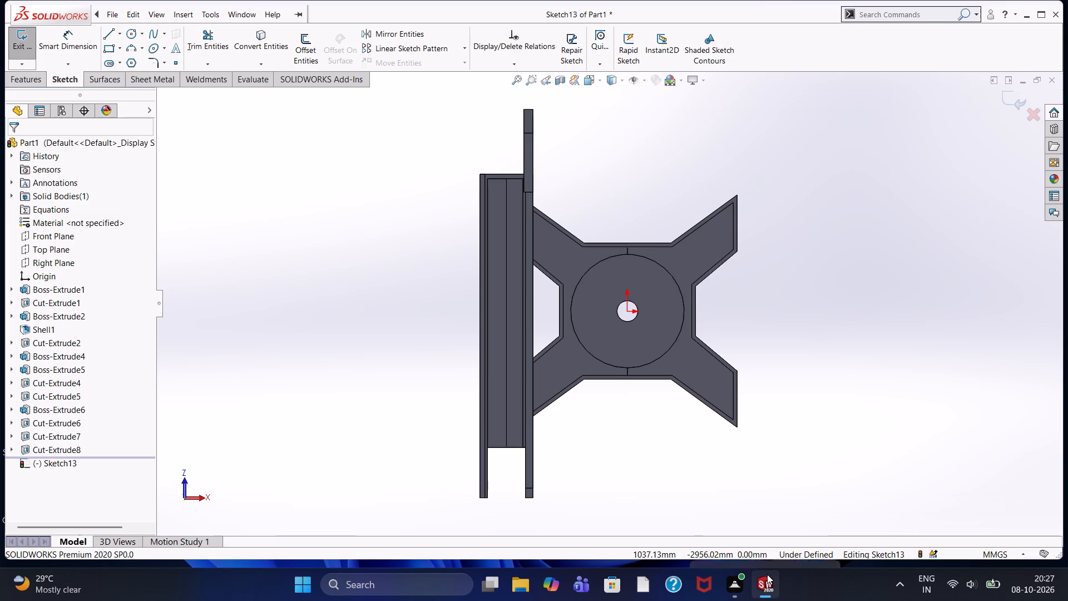
Sketch a corner rectangle 34 mm wide across the outer wall's remaining lower strip, on the part extending past the hollowed bar.
click(111, 45)
scroll(520, 341, down, 1)
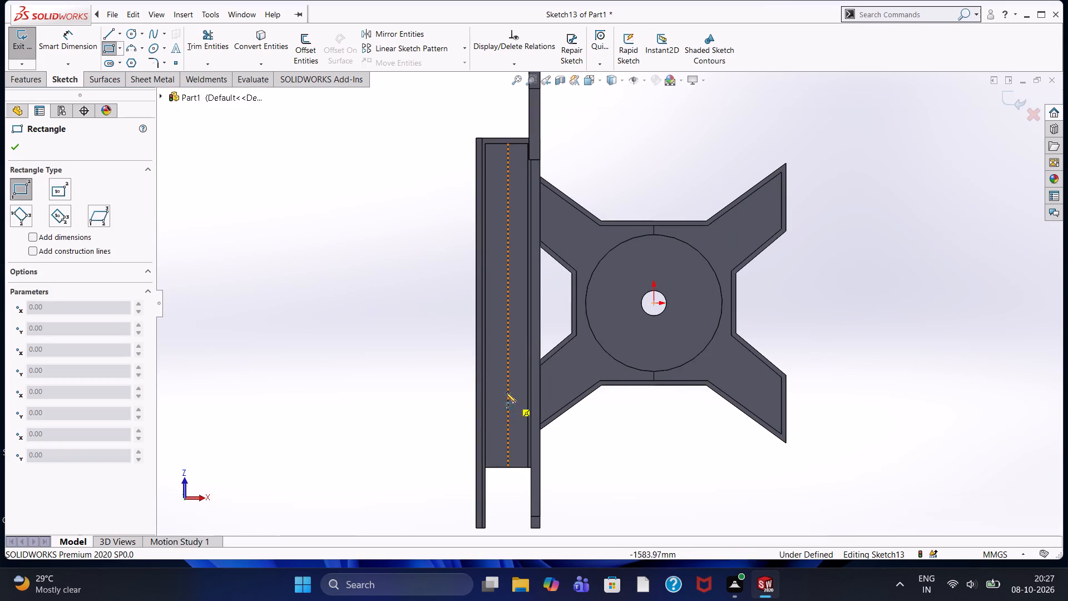
scroll(479, 357, down, 2)
scroll(530, 413, down, 6)
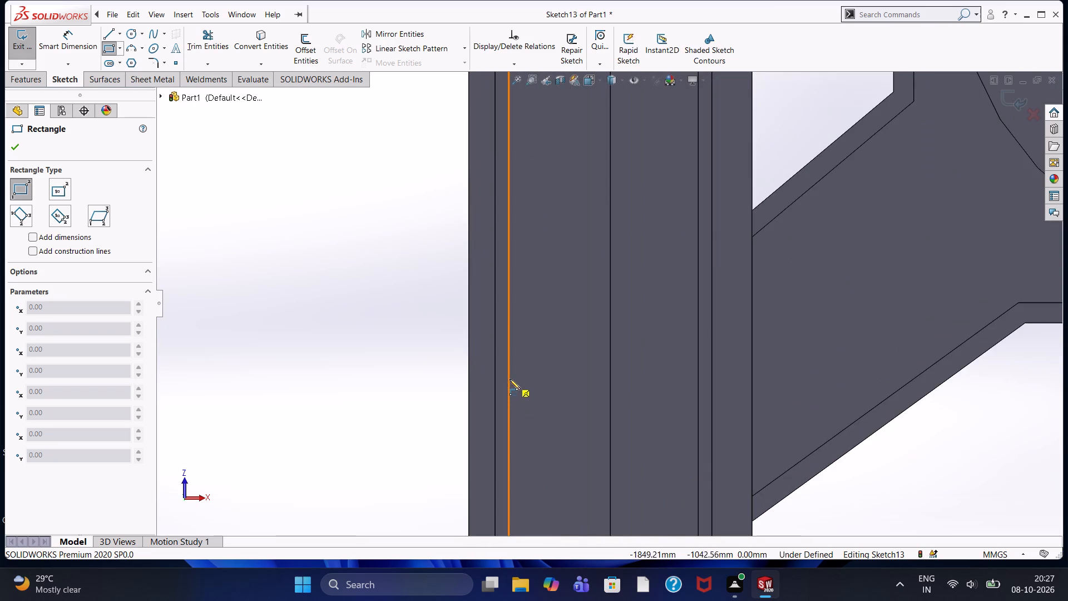
scroll(506, 372, up, 4)
scroll(521, 372, down, 1)
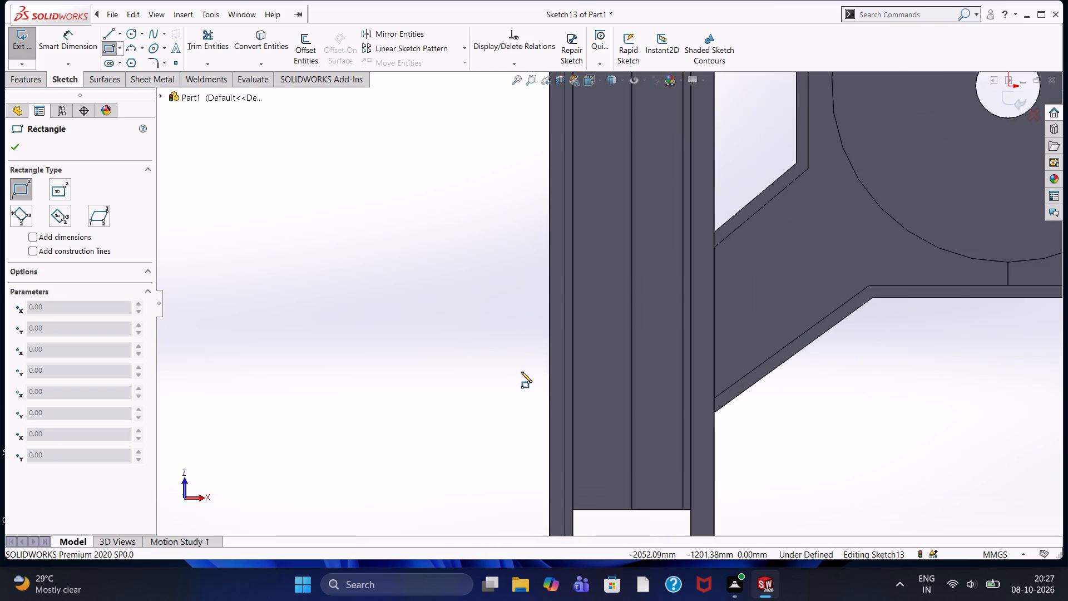
scroll(521, 372, up, 4)
scroll(597, 329, down, 1)
scroll(597, 328, up, 2)
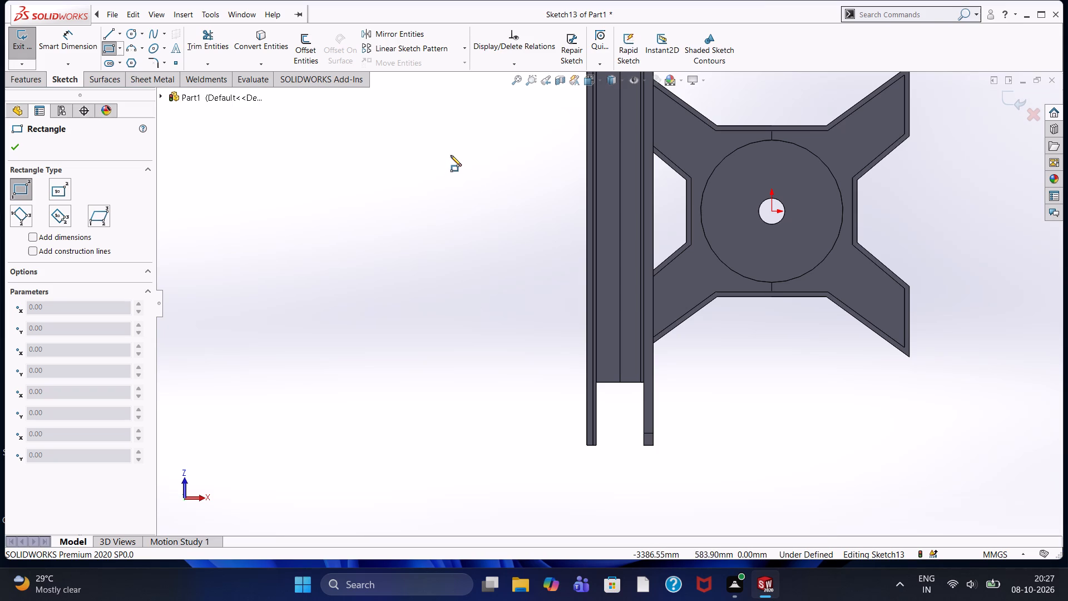
scroll(597, 457, down, 7)
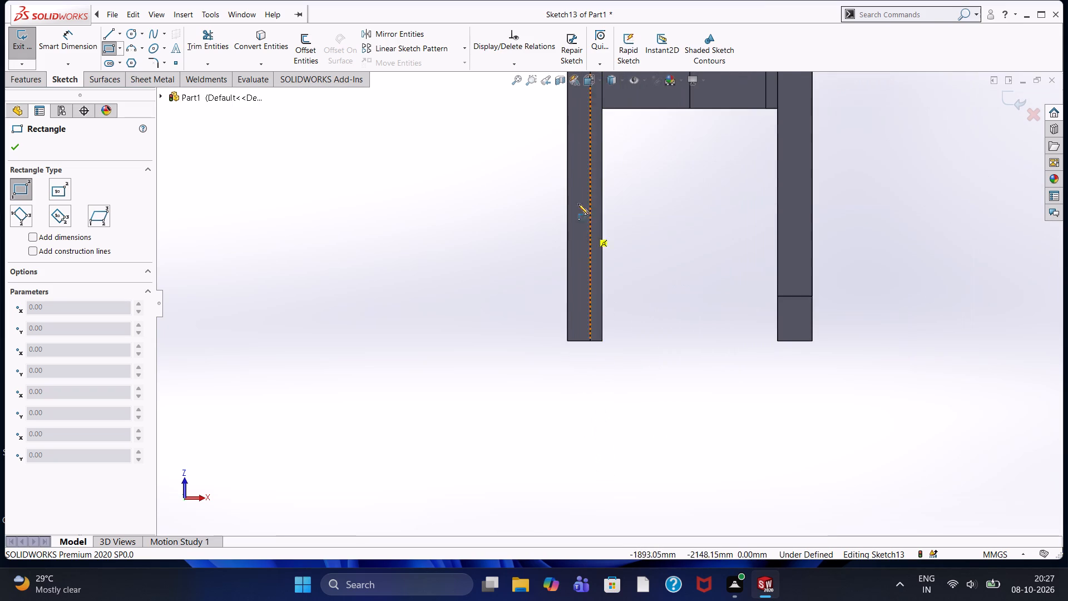
scroll(576, 176, up, 2)
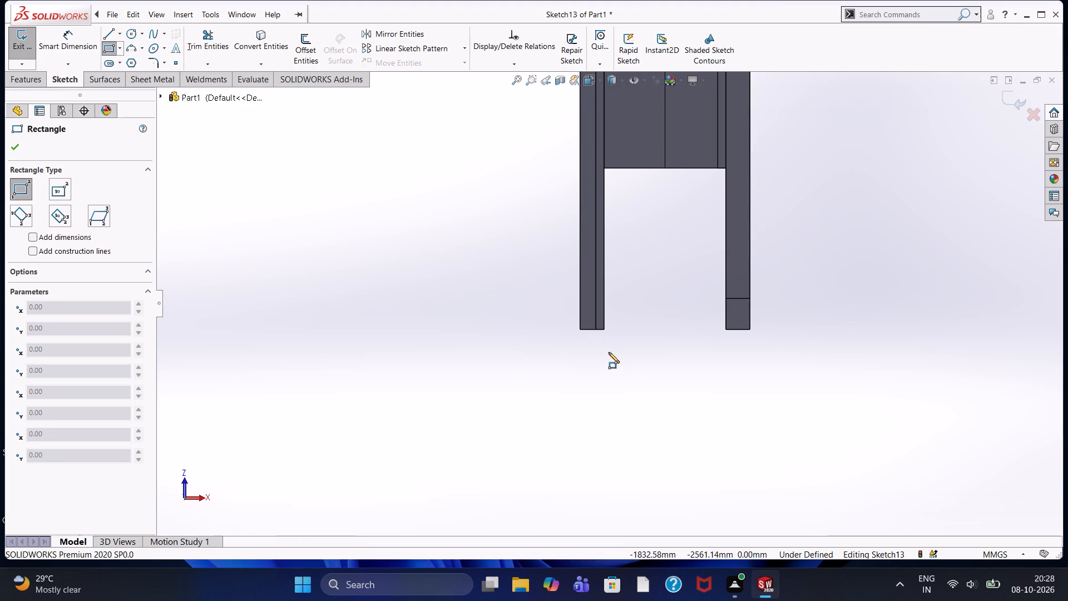
click(604, 279)
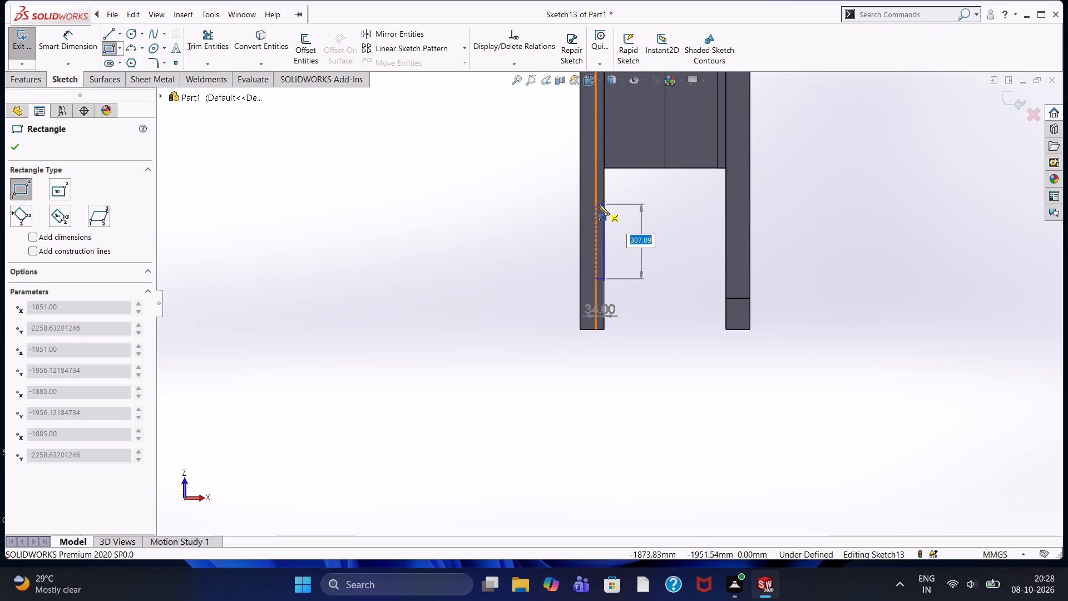
click(599, 200)
right_click(488, 165)
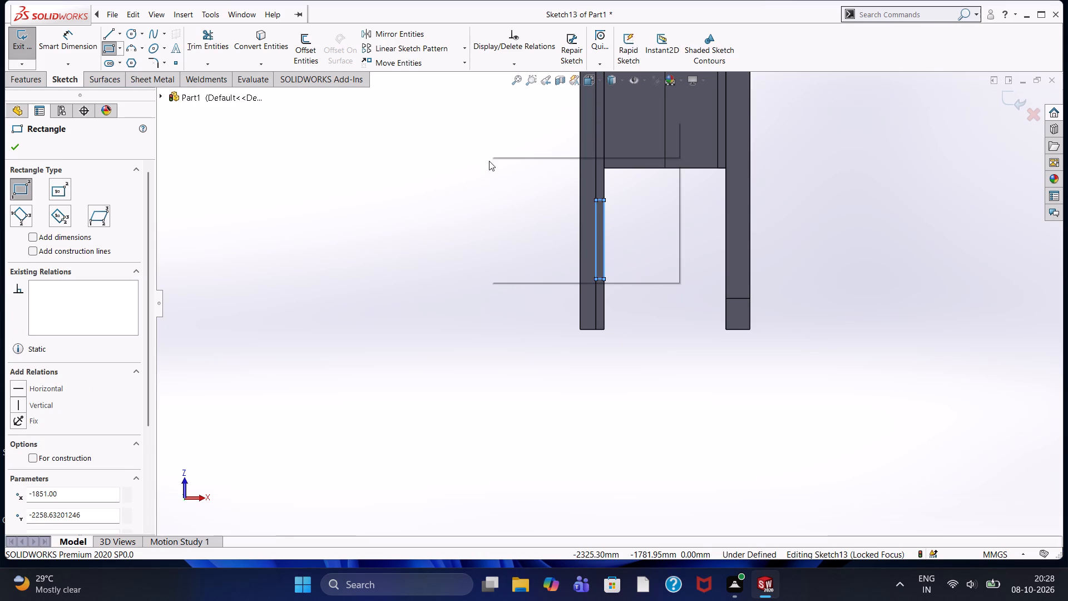
click(512, 168)
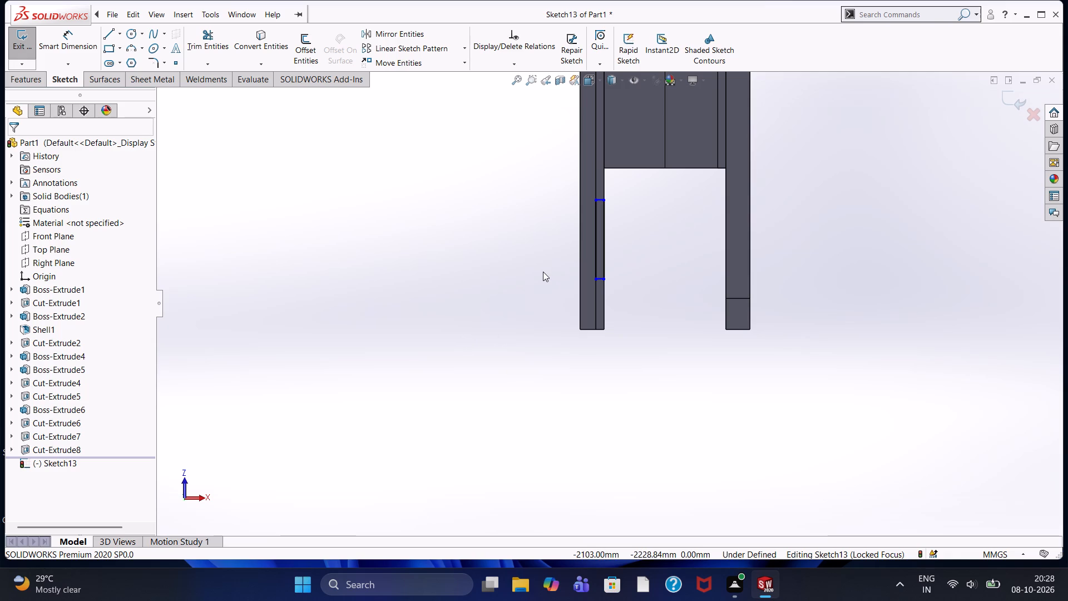
Sketch two circles centred across the rectangle's width, about 97 mm in diameter near its far end and about 48 mm nearer the wall's free end.
scroll(585, 232, down, 5)
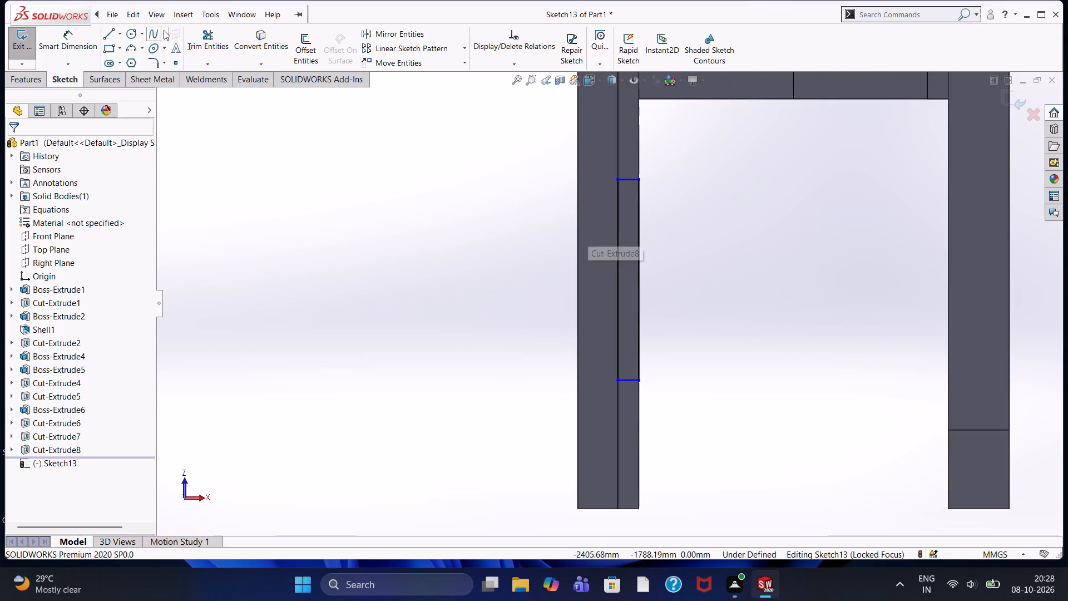
click(127, 31)
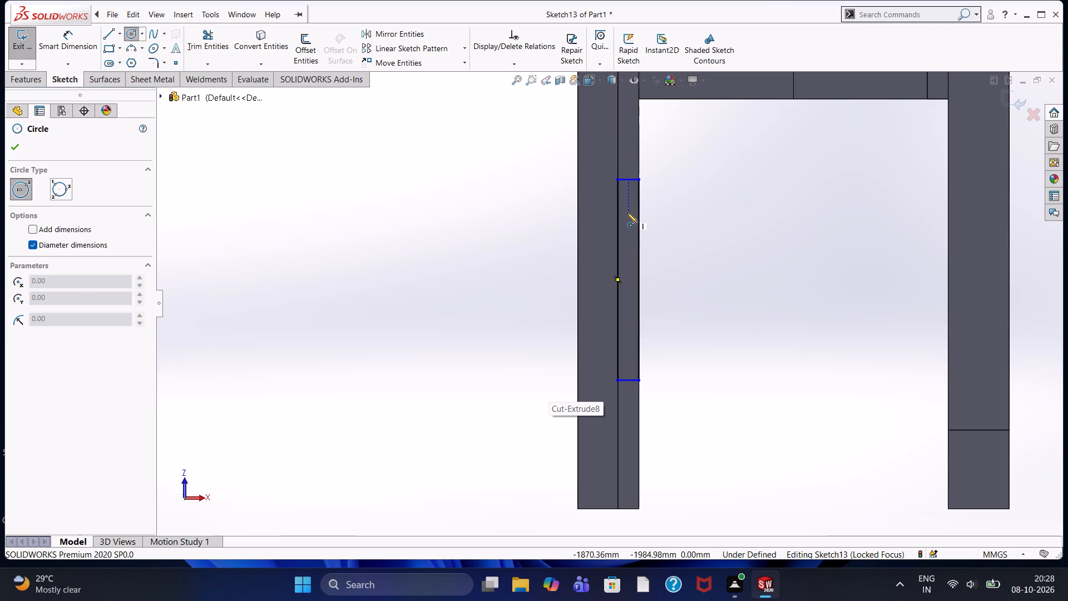
drag(627, 212, 626, 219)
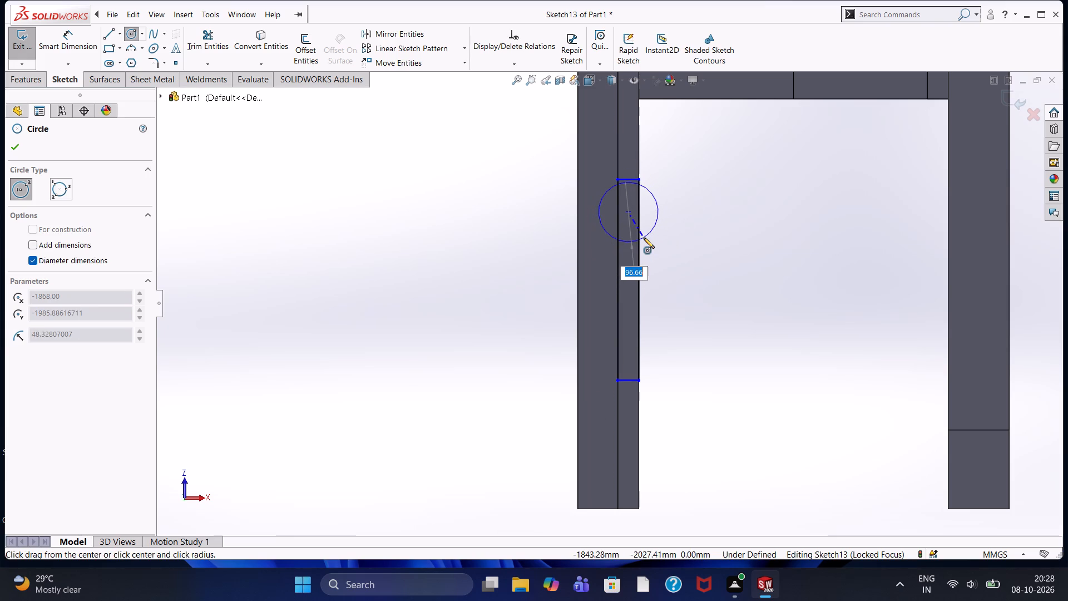
click(644, 238)
click(625, 348)
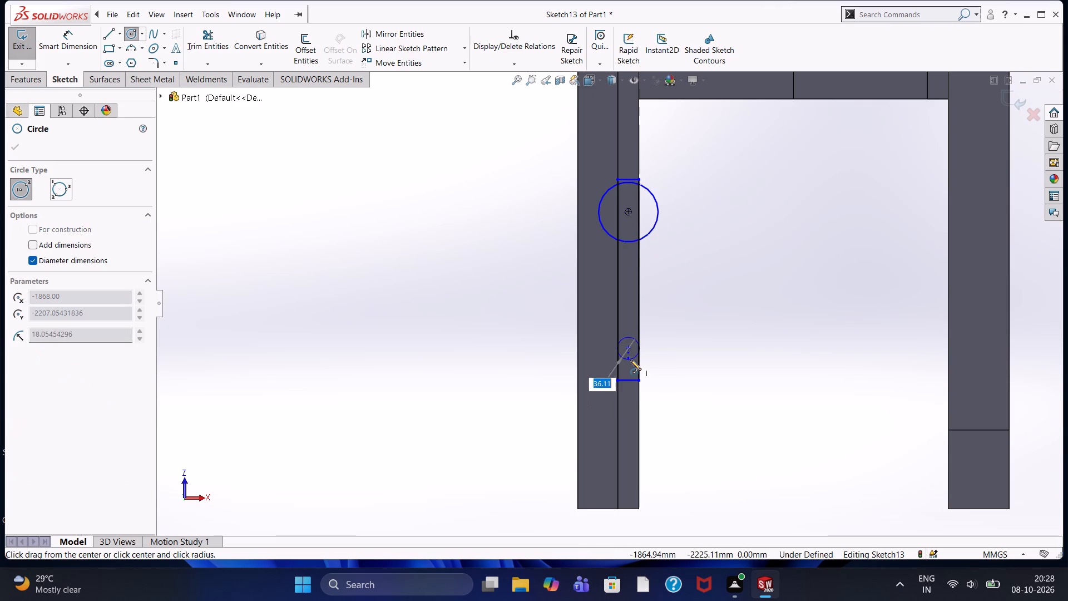
click(634, 362)
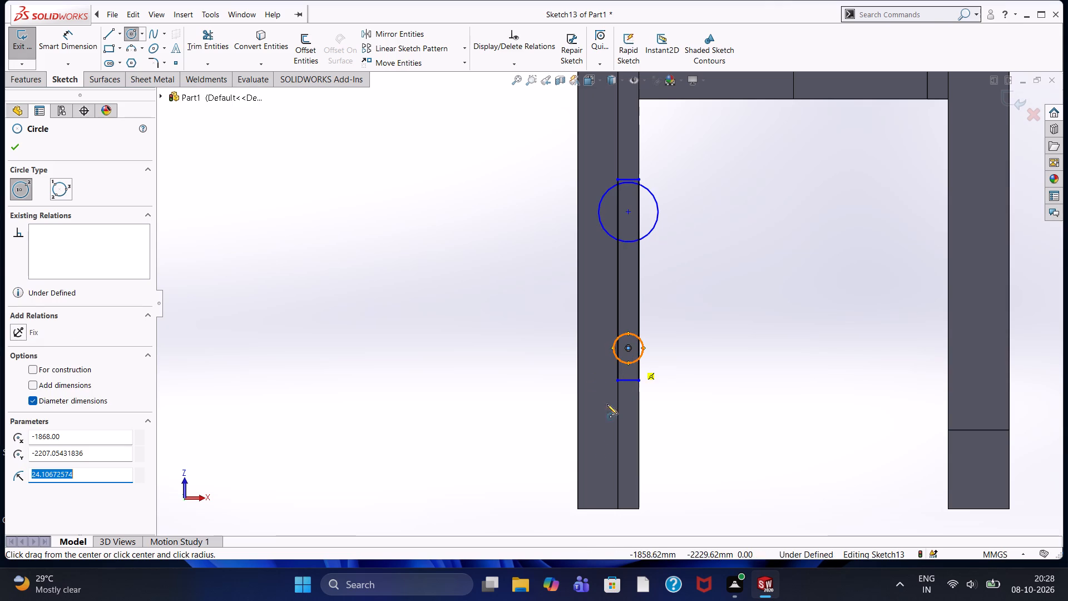
click(17, 148)
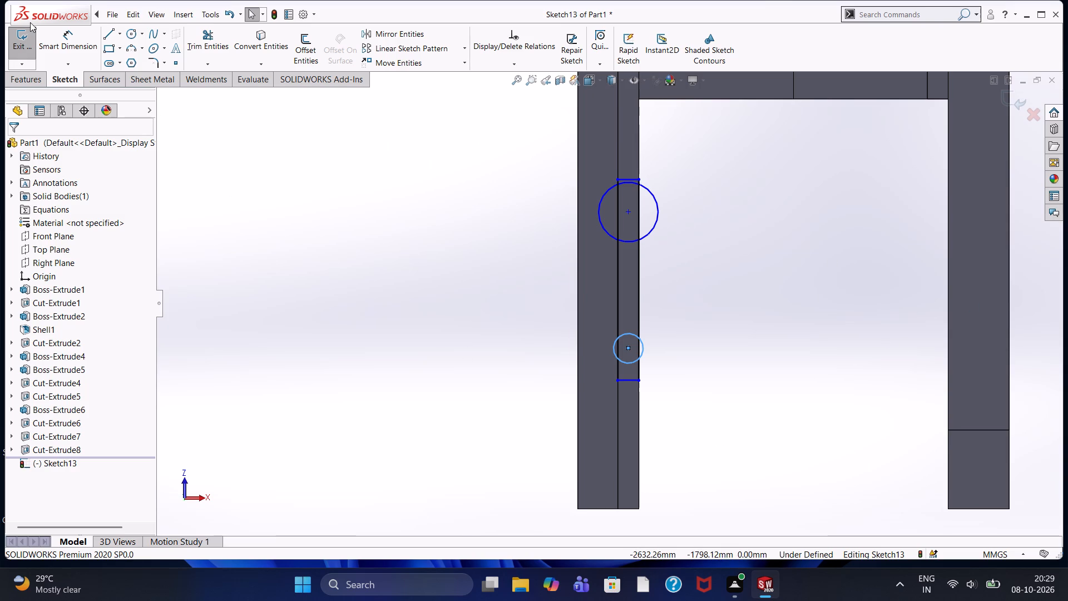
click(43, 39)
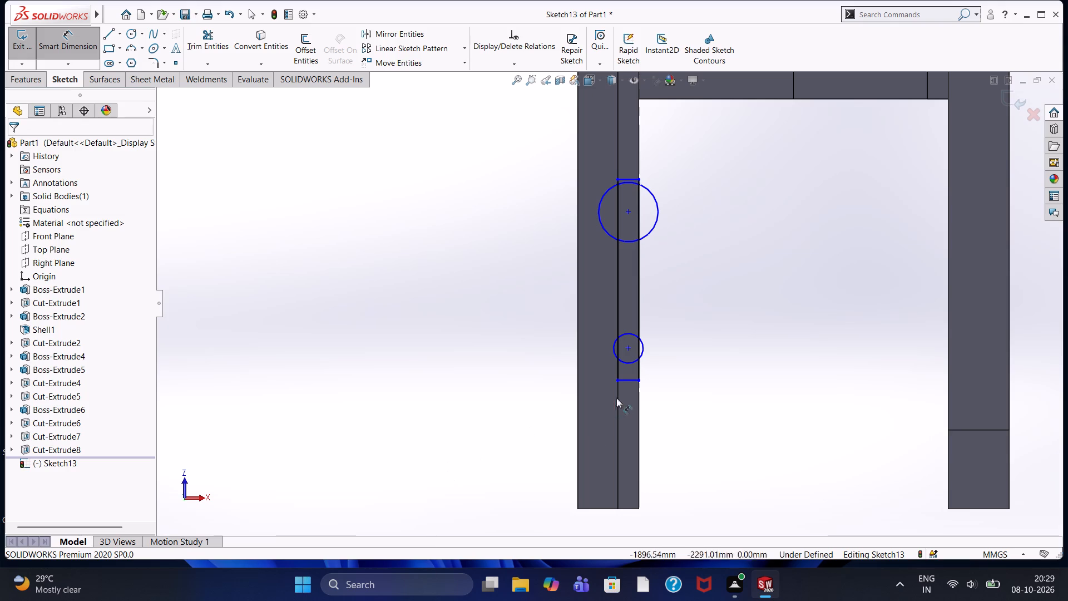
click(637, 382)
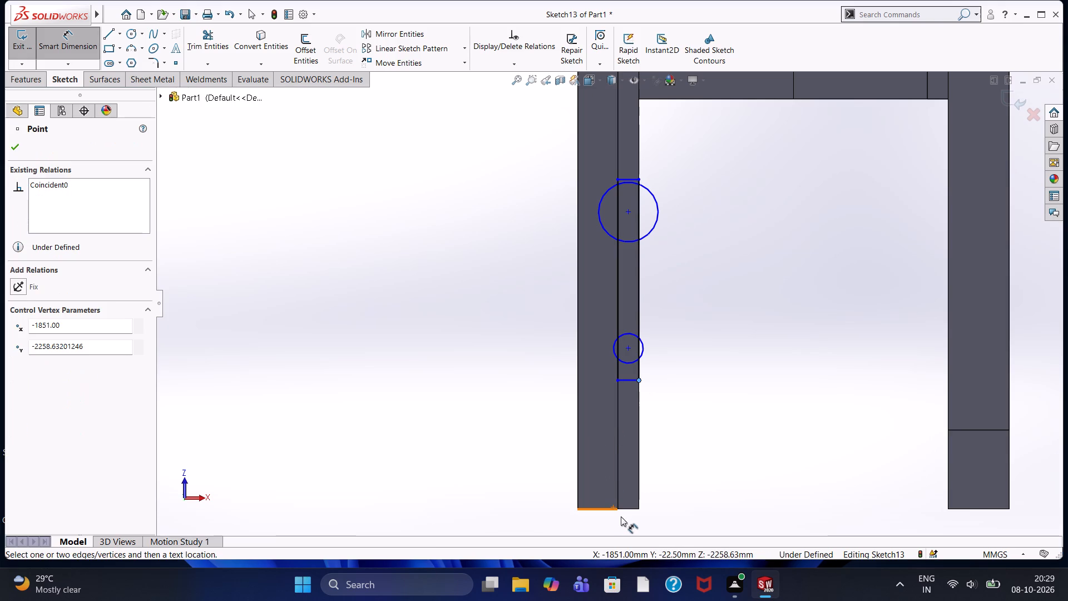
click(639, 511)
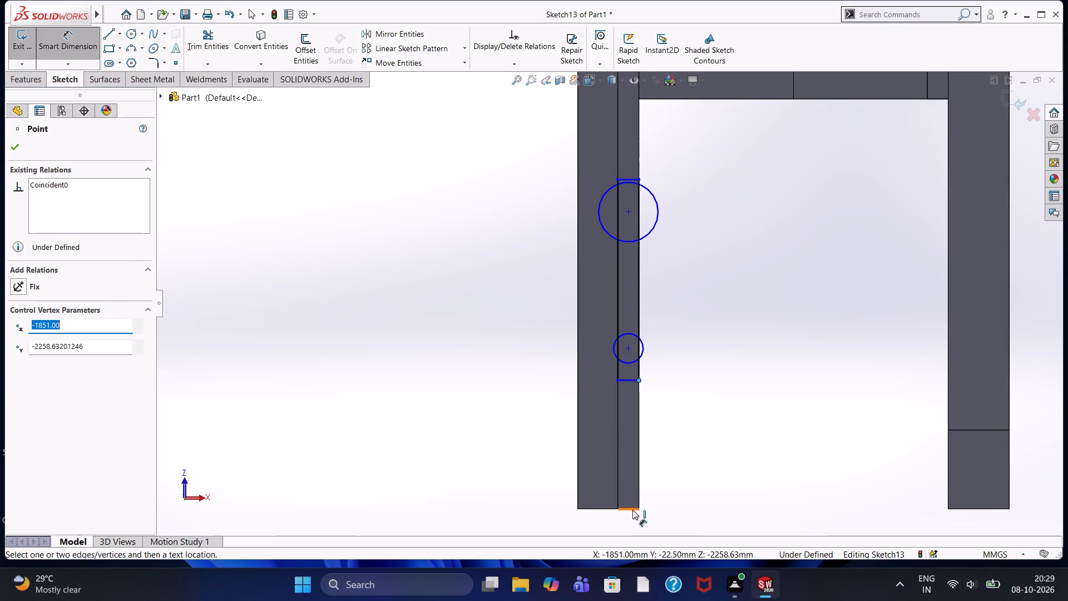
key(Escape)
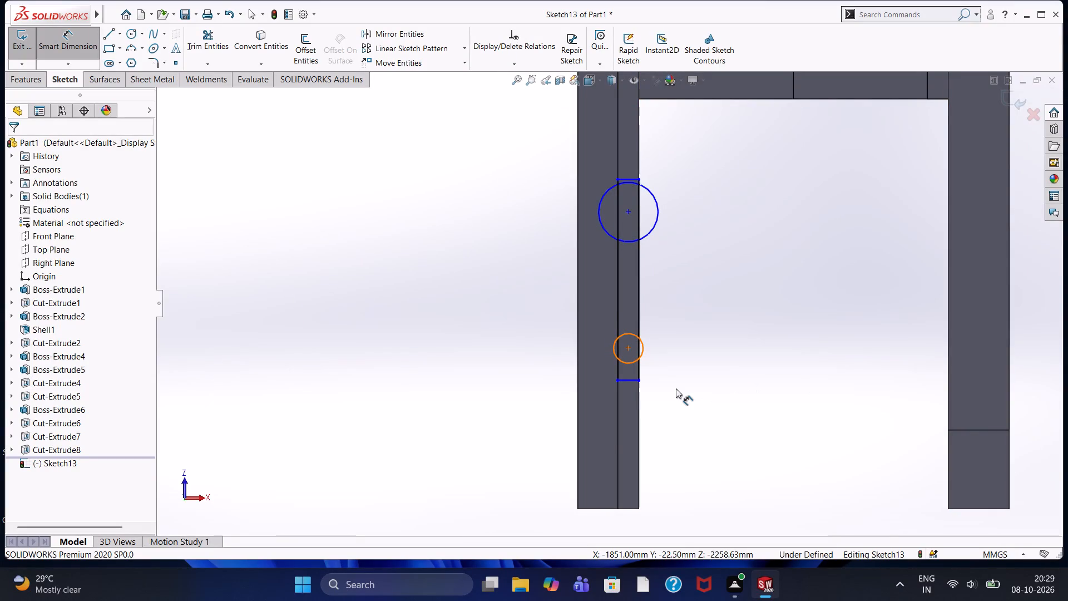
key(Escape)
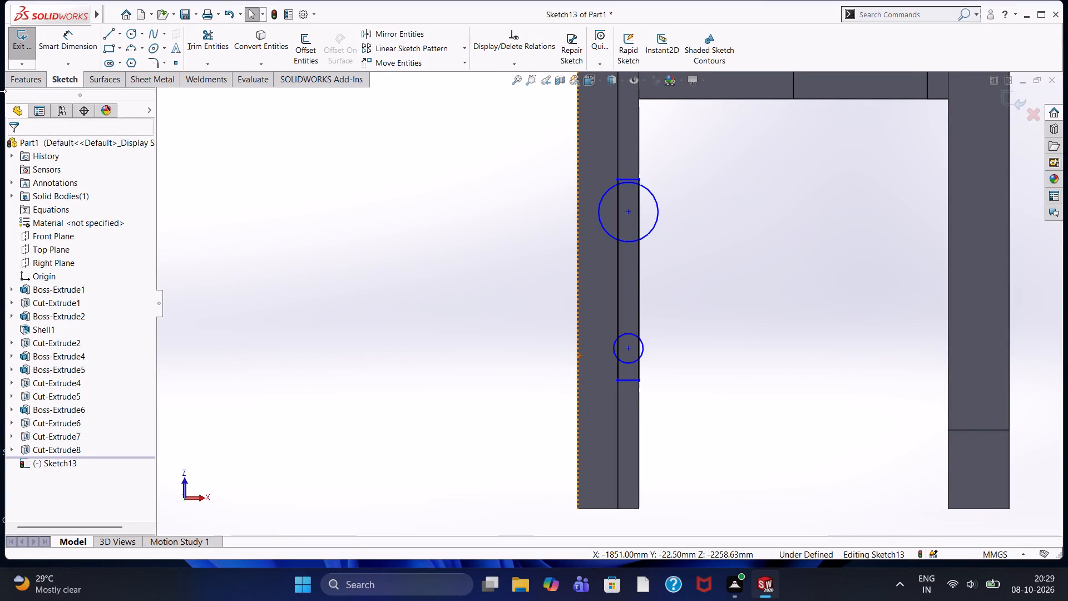
Dimension the rectangle's near short side 100 mm from the free end of the outer wall strip.
click(73, 50)
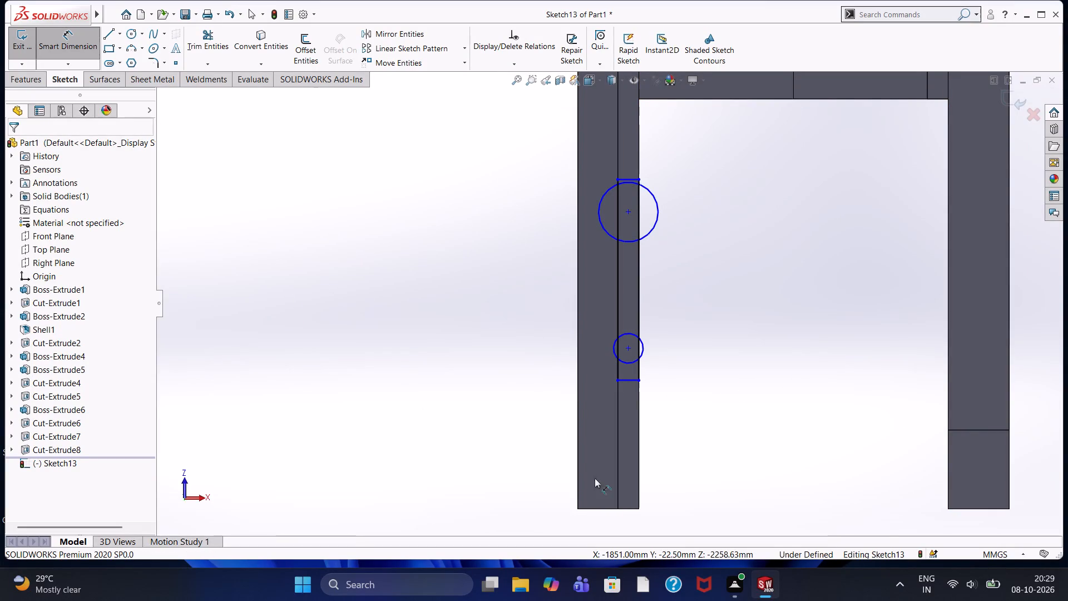
click(638, 382)
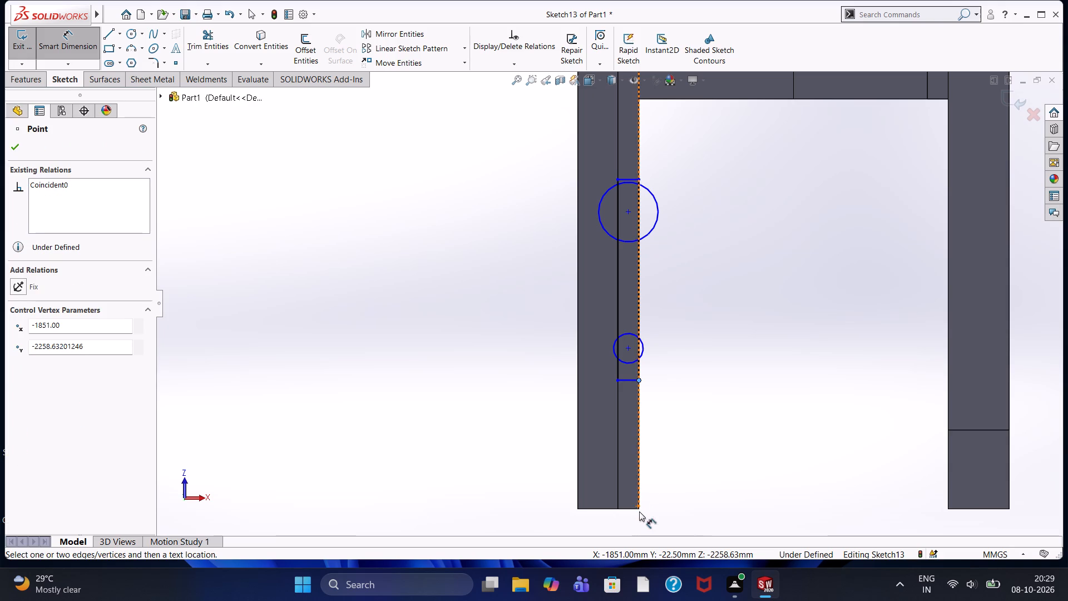
click(640, 509)
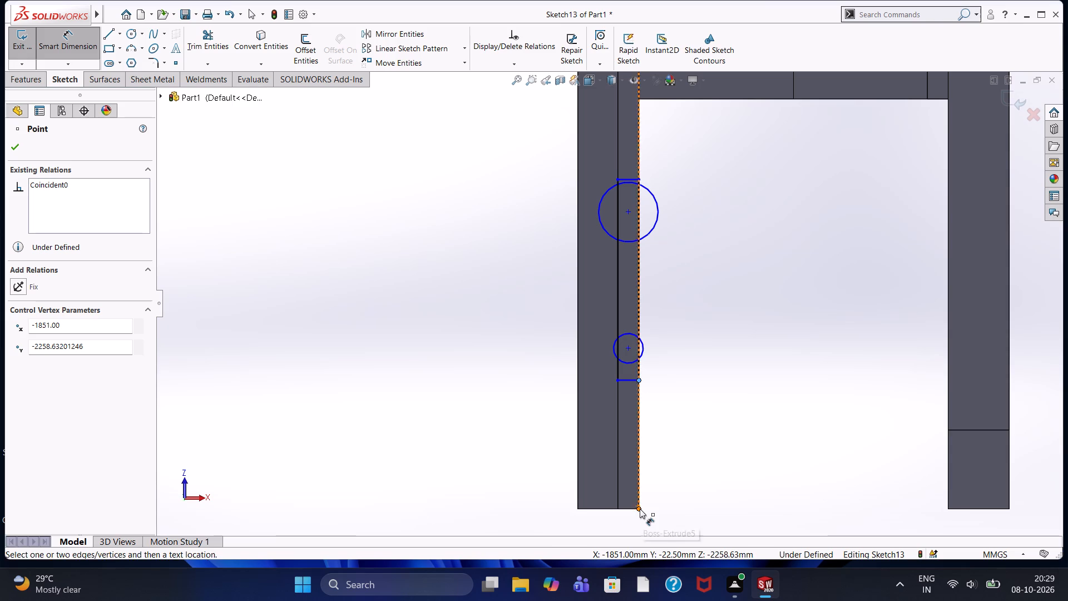
click(675, 454)
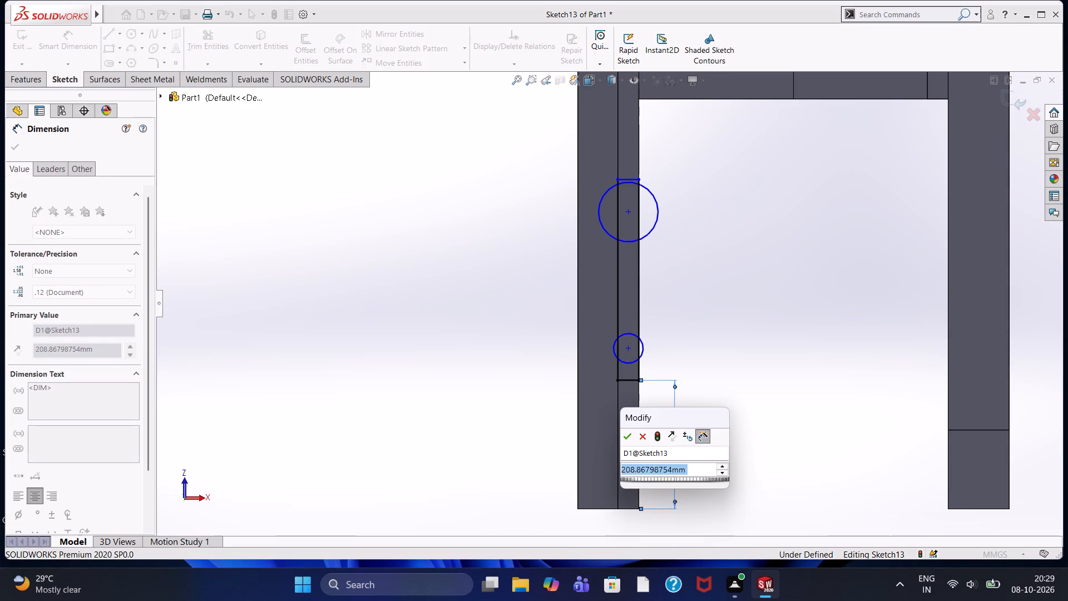
text(100)
key(Return)
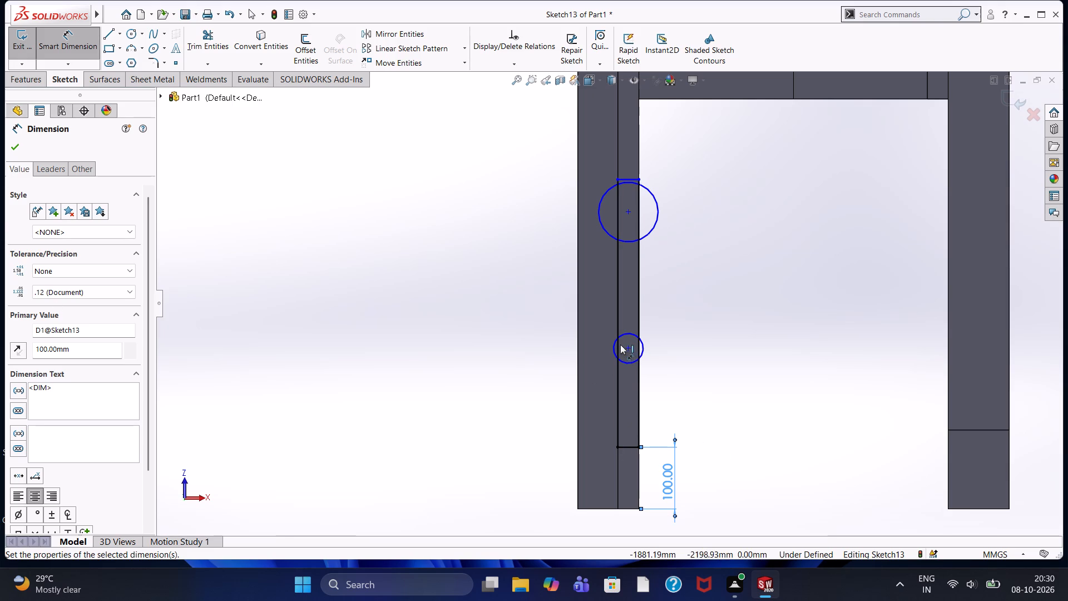
key(Escape)
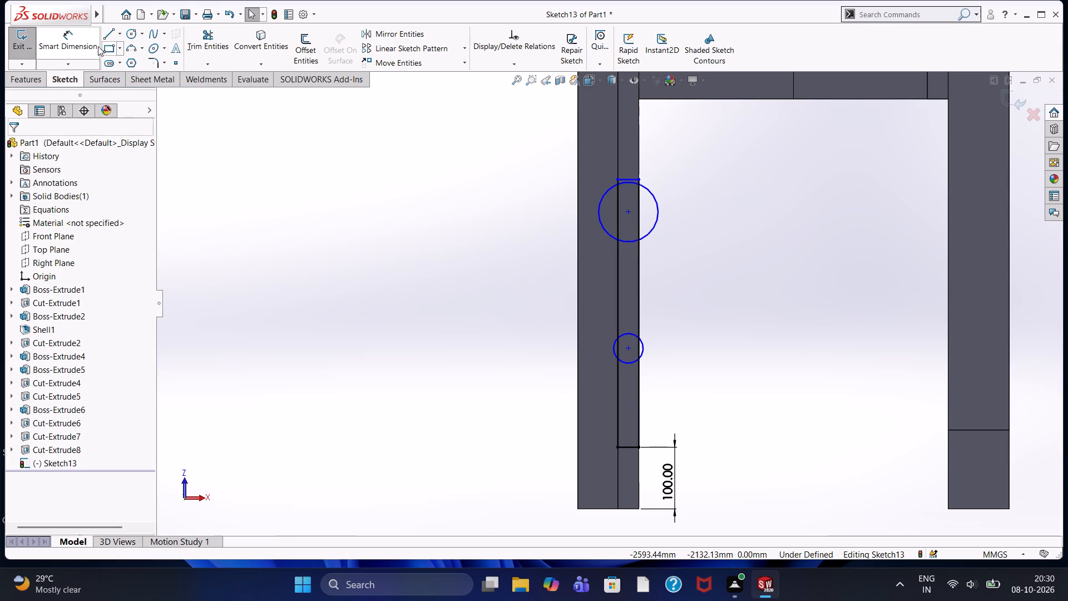
Dimension the smaller circle's centre 100 mm from the rectangle's short side nearest the wall's free end.
click(88, 41)
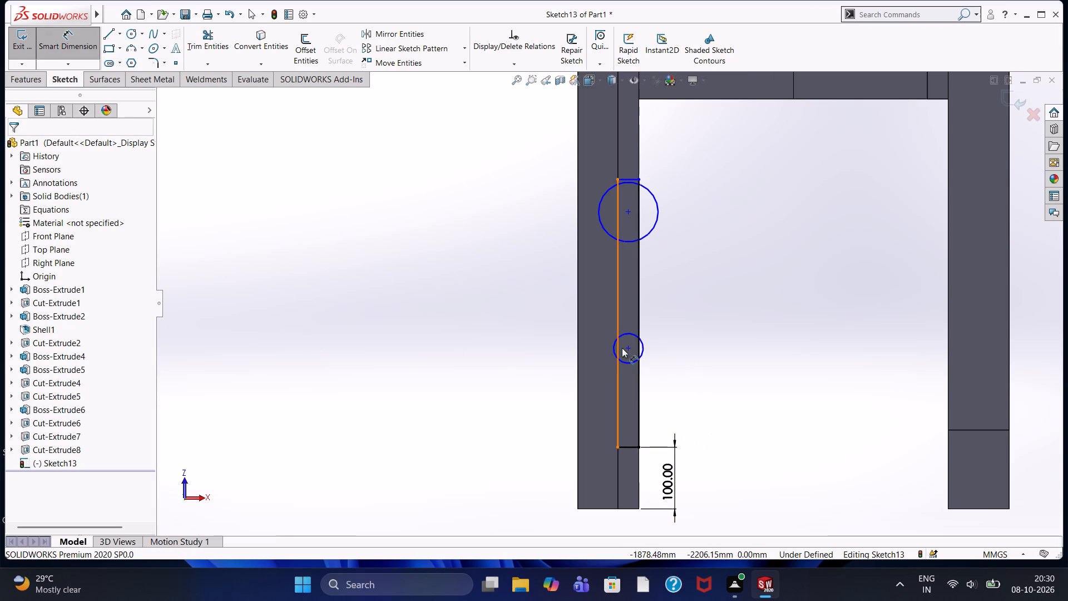
click(626, 348)
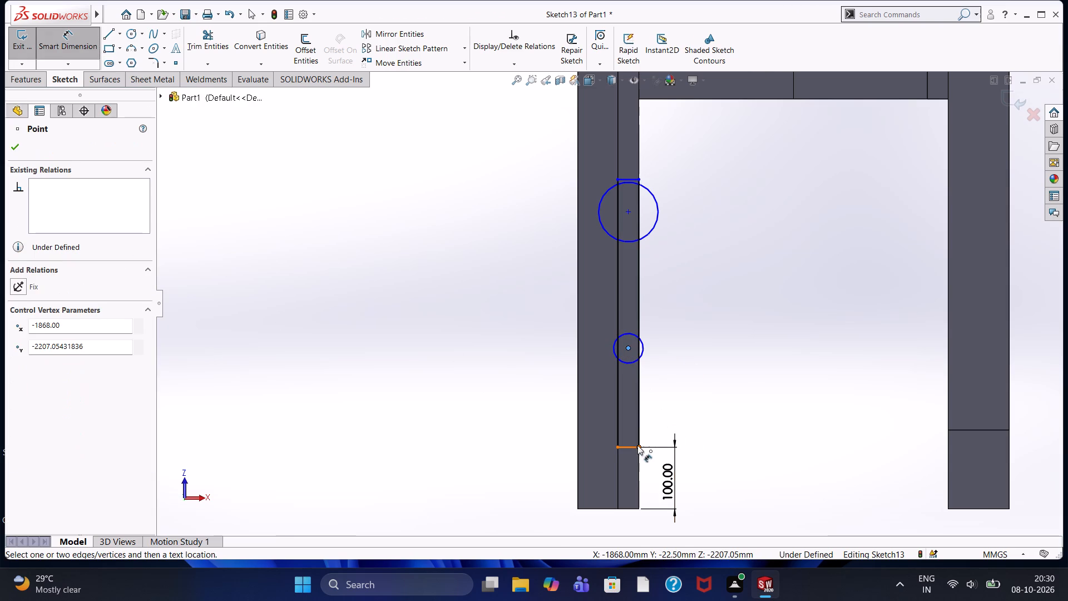
click(637, 445)
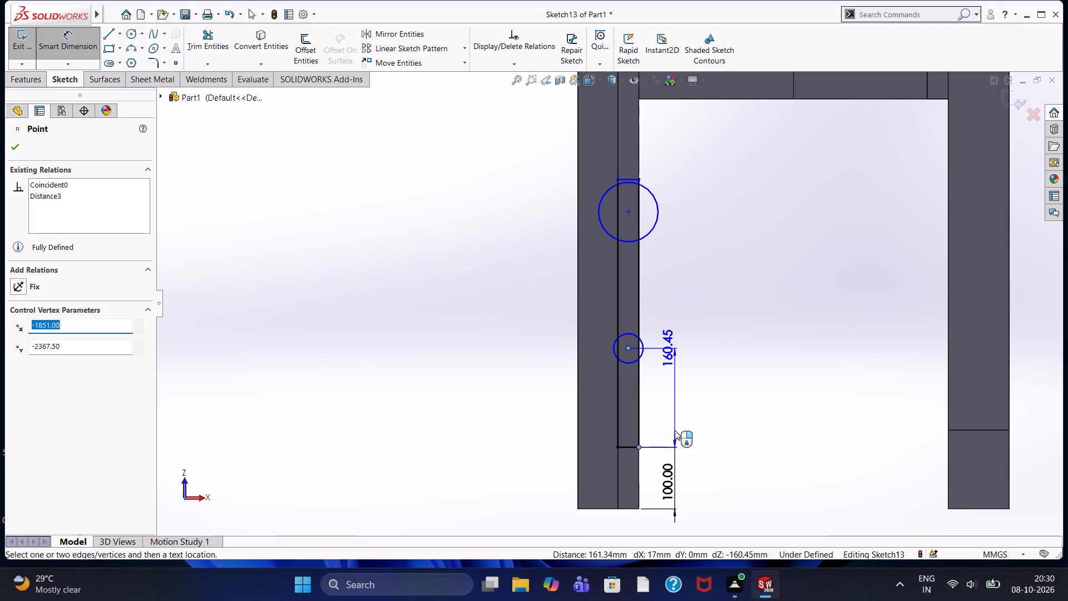
click(675, 430)
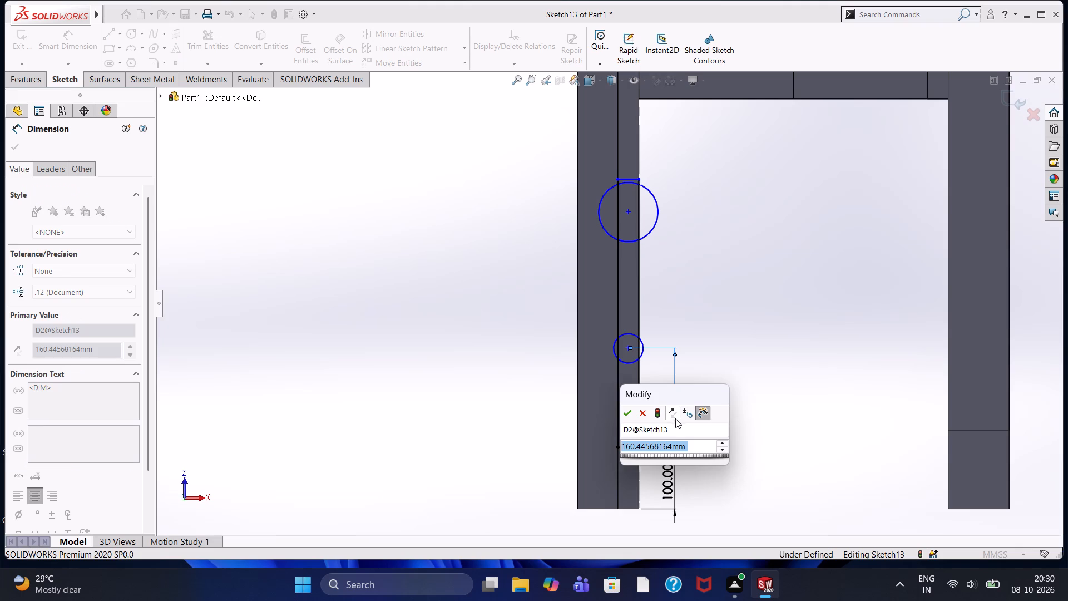
key(1)
text(00)
key(Return)
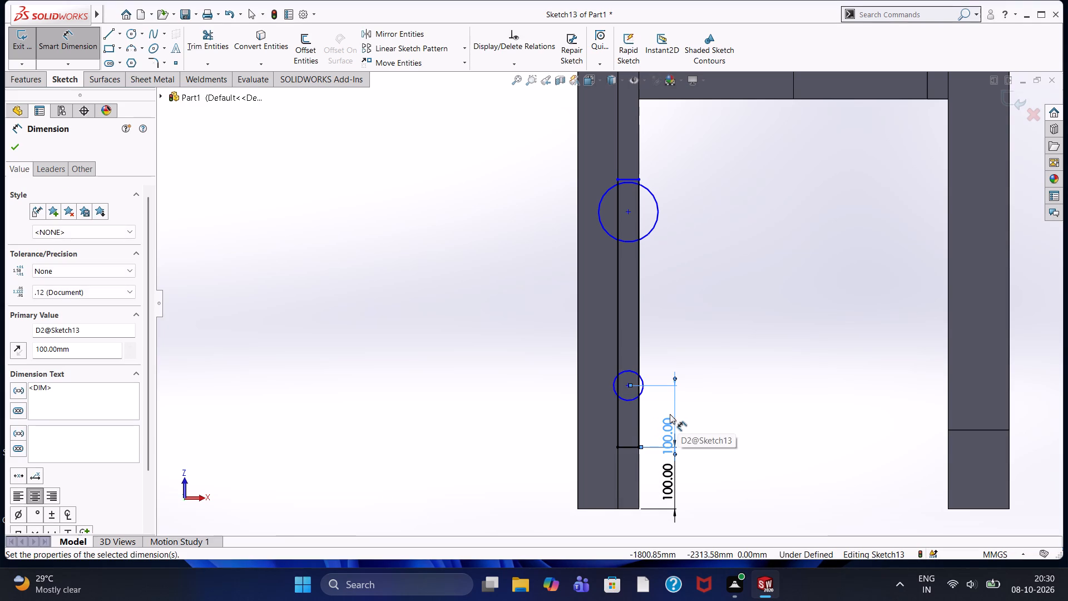
Dimension the circle diameters, 50 mm for the smaller circle and 100 mm for the larger one.
click(627, 370)
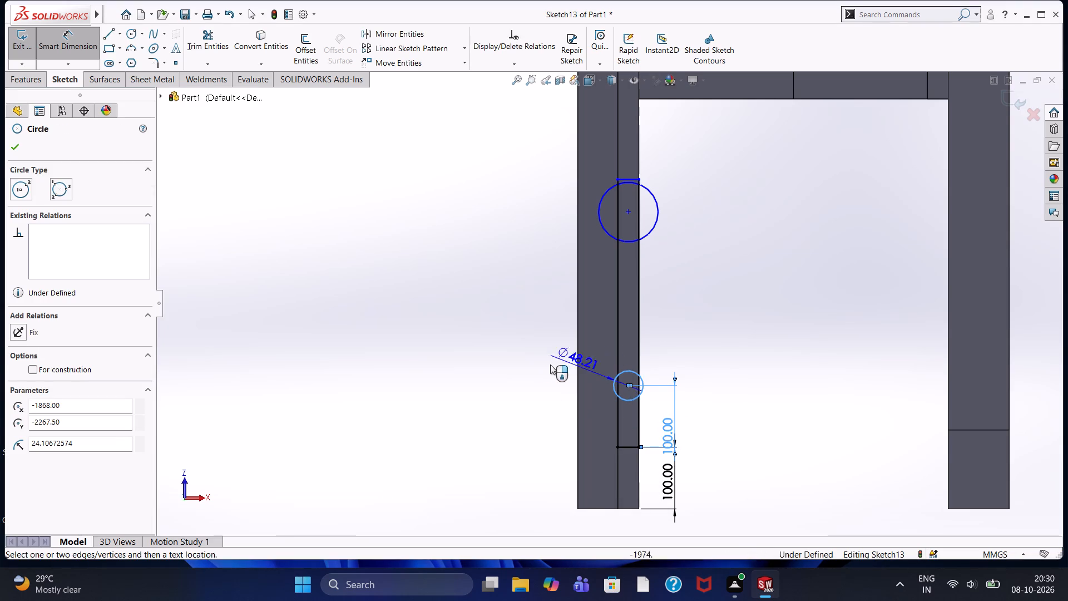
click(527, 364)
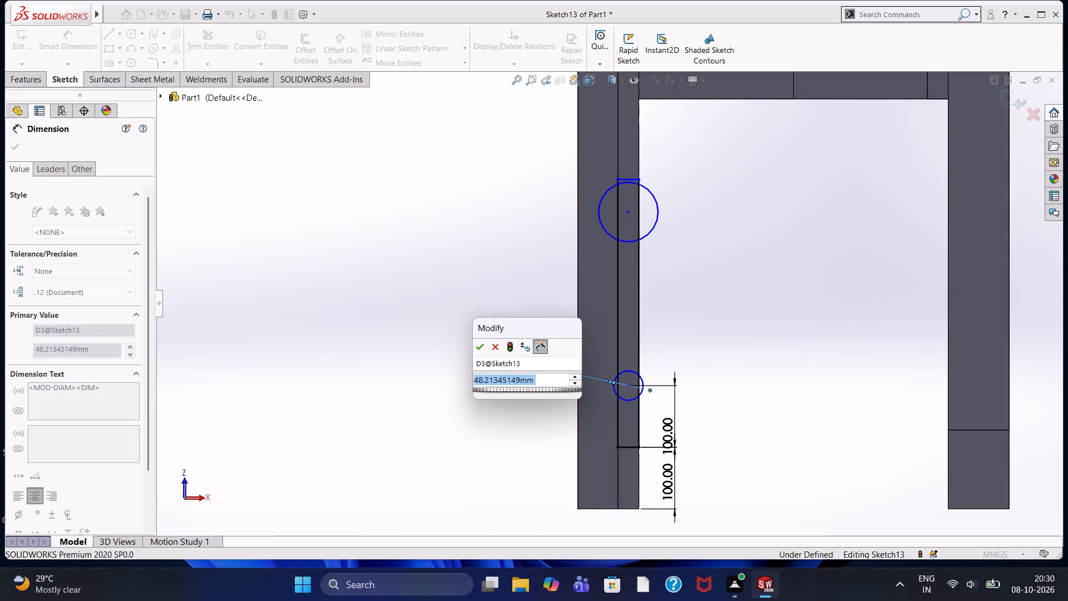
key(5)
key(0)
key(Return)
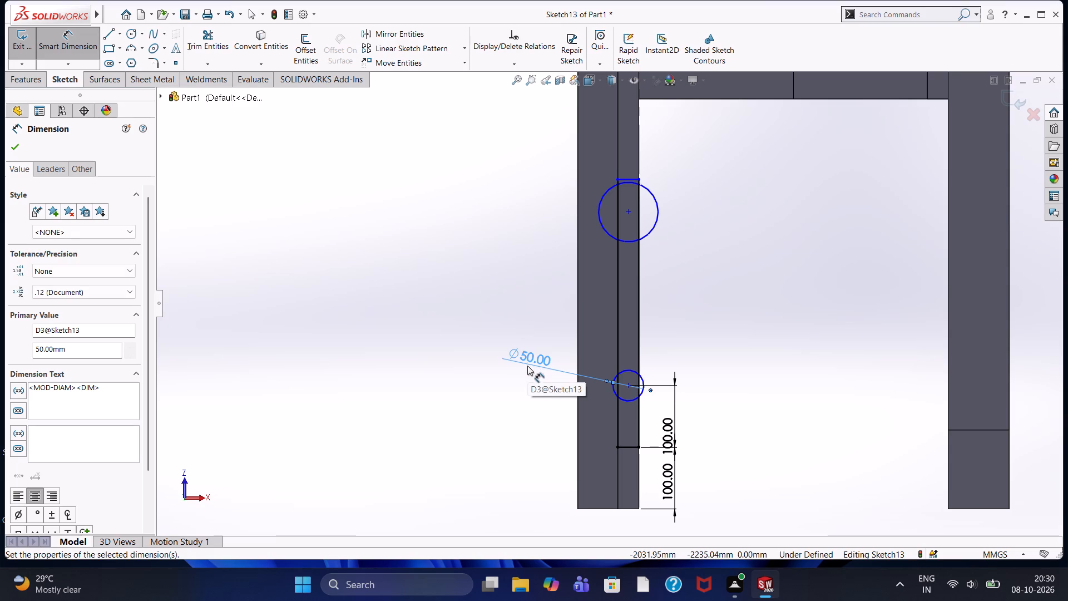
click(644, 231)
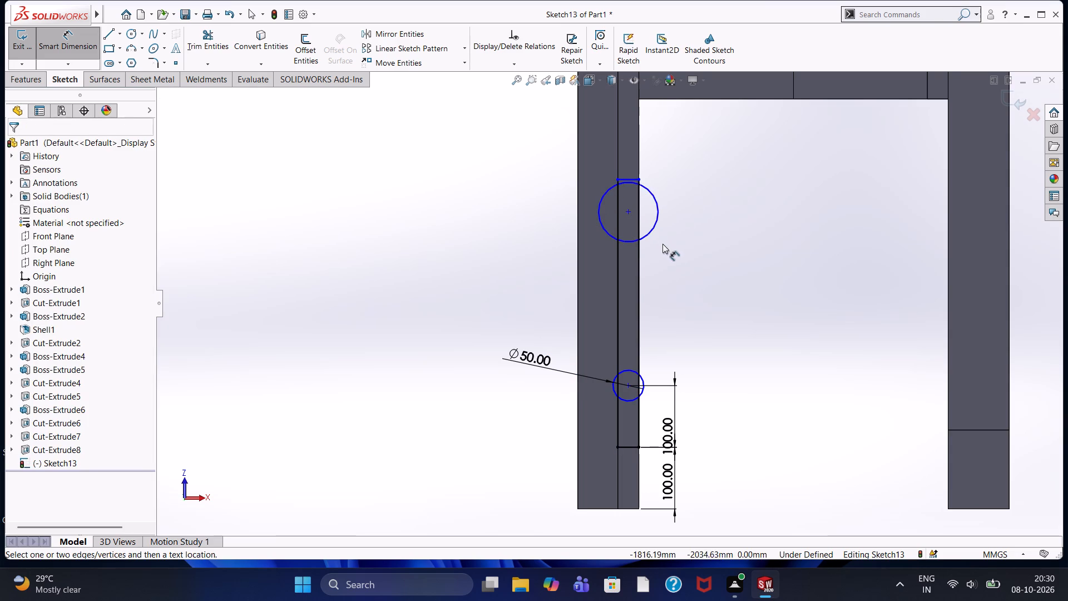
click(654, 232)
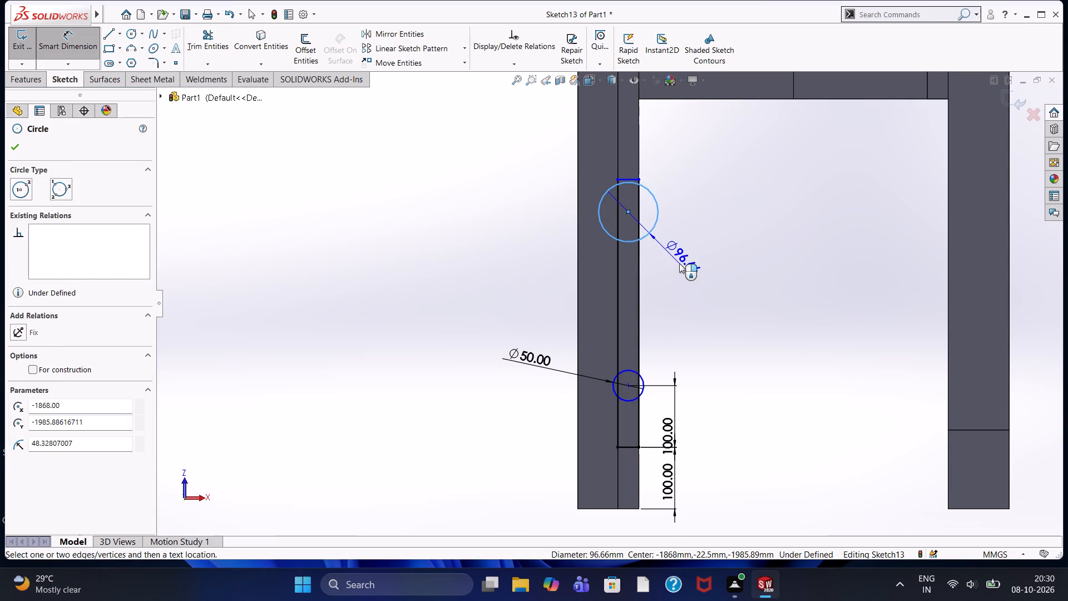
click(679, 263)
text(100)
key(Return)
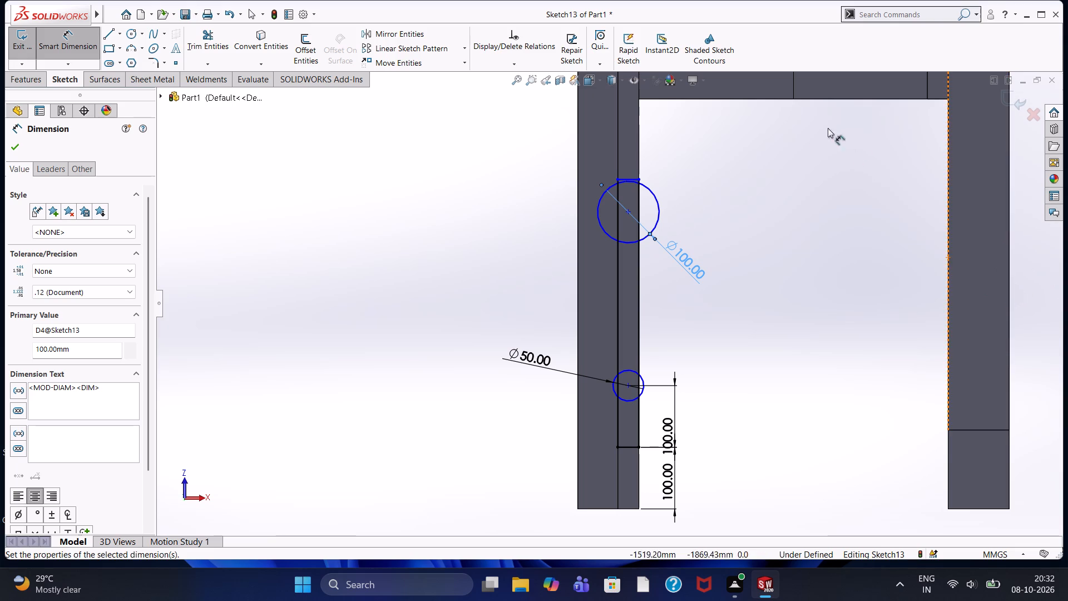
Dimension both circle centres 25 mm from the rectangle's long side that faces the open gap between the walls.
click(628, 210)
click(637, 211)
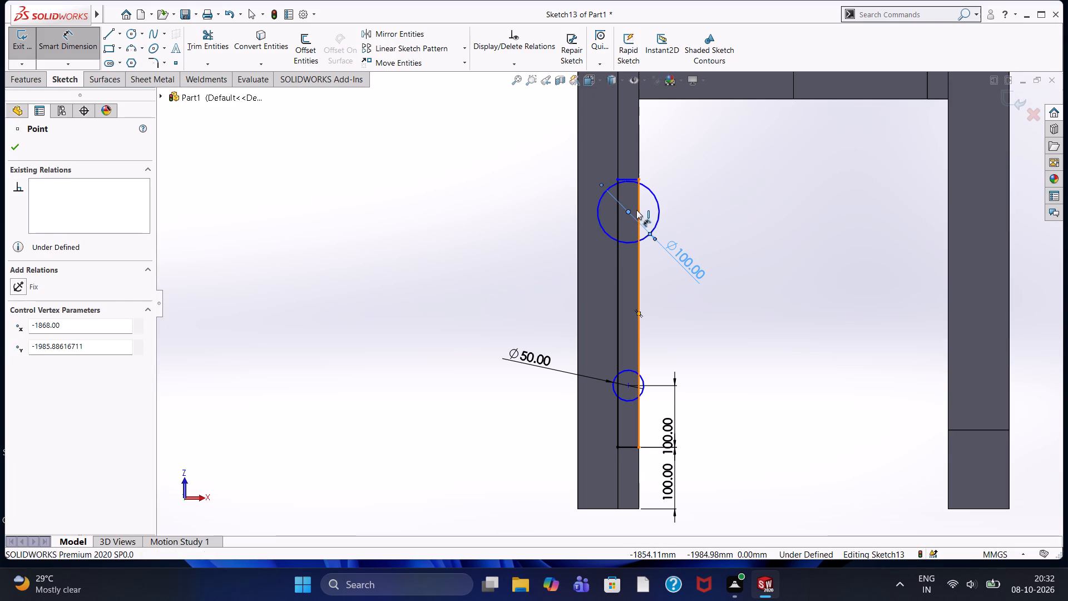
click(673, 329)
key(2)
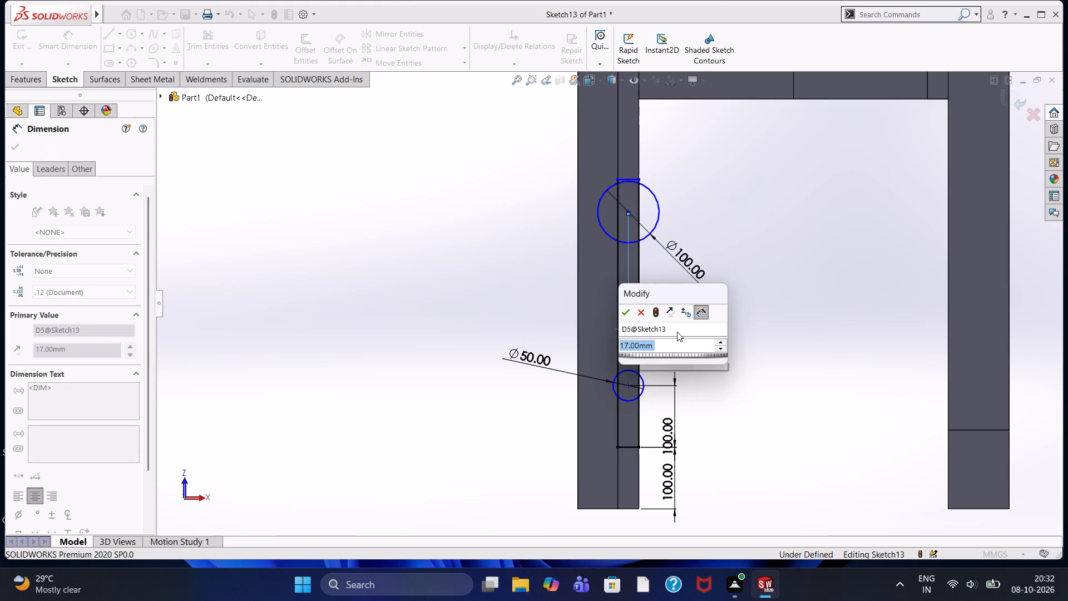
key(5)
key(Return)
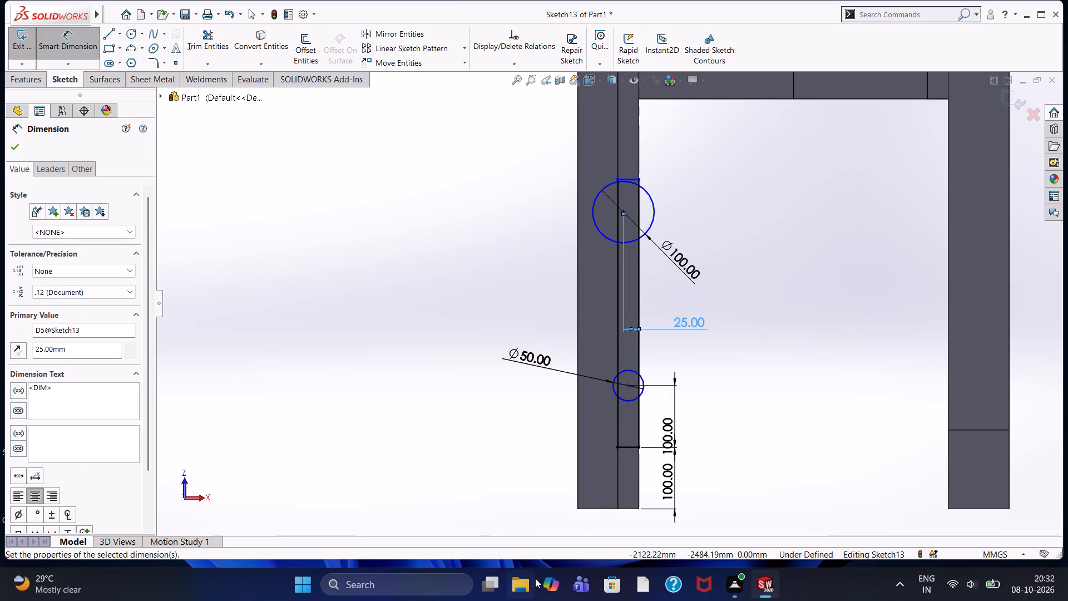
click(629, 383)
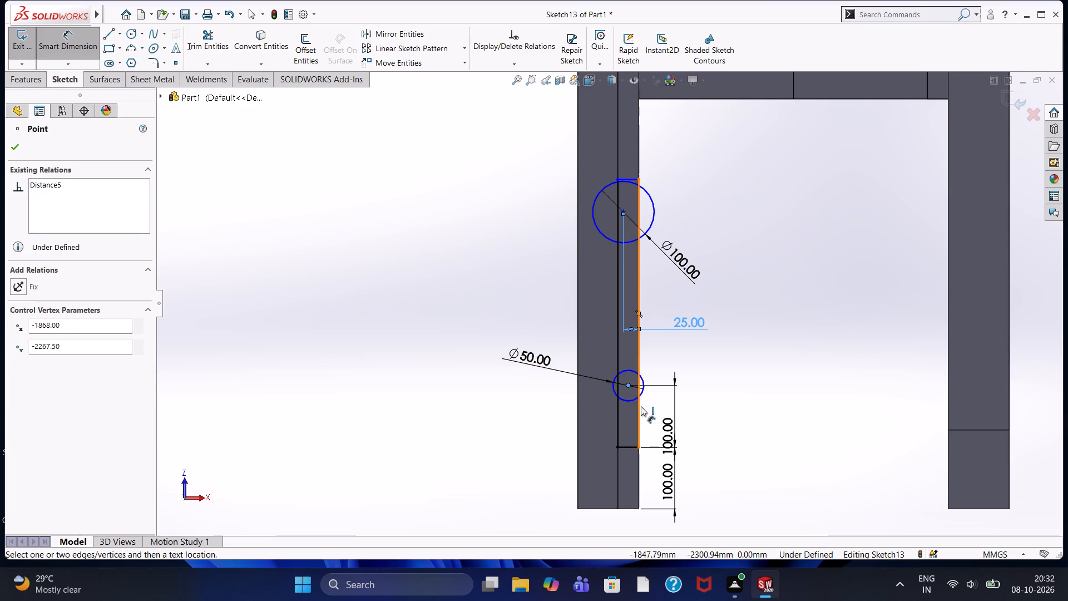
click(641, 406)
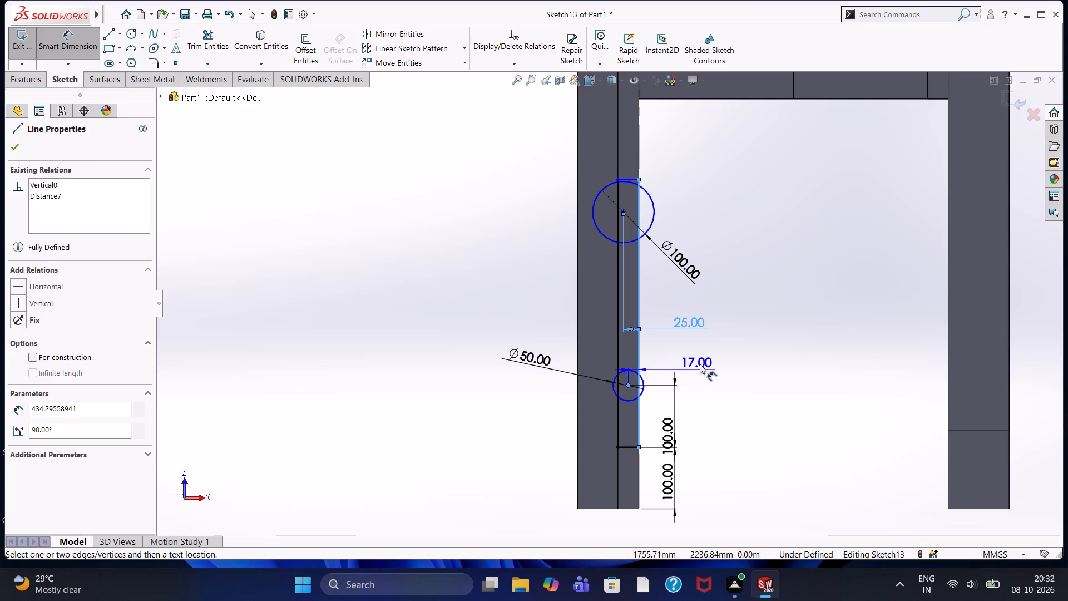
click(700, 364)
text(25)
key(Return)
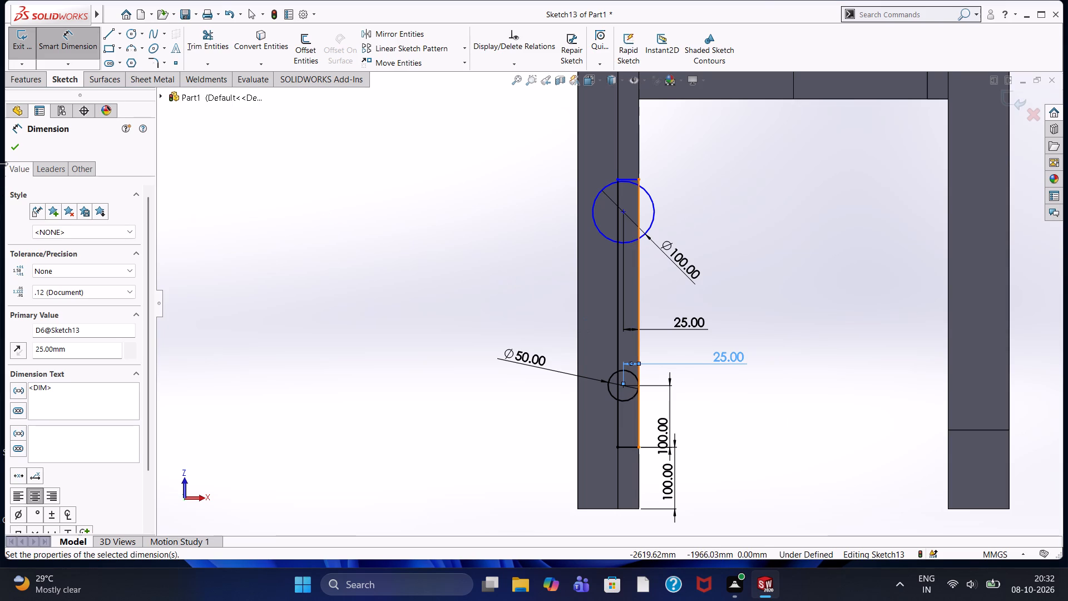
click(13, 149)
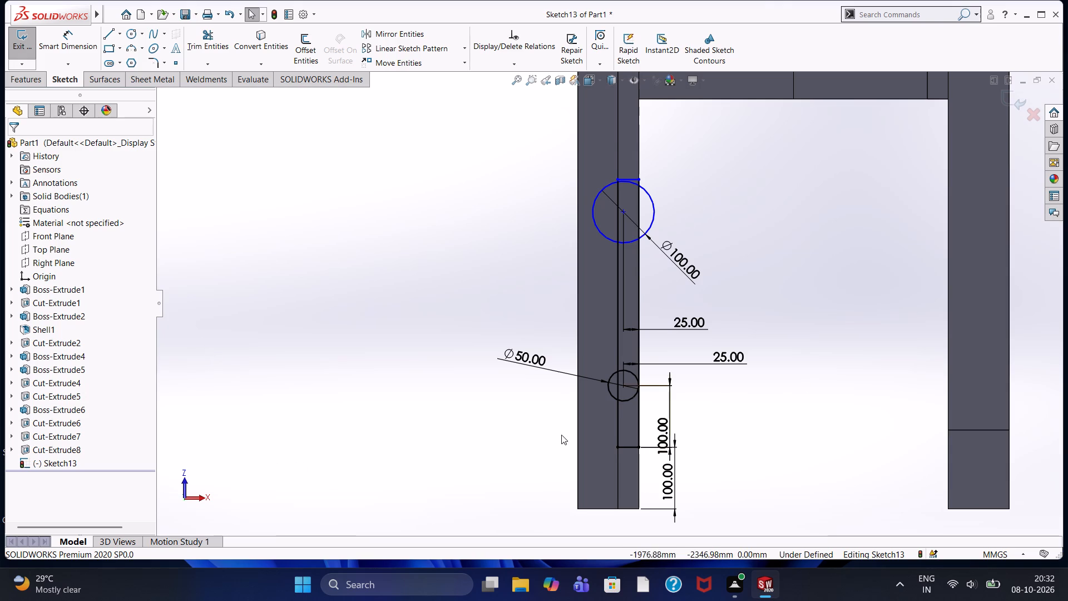
Dimension the rectangle's long side facing the open gap between the walls at 482.5 mm.
scroll(560, 435, down, 2)
scroll(672, 377, up, 3)
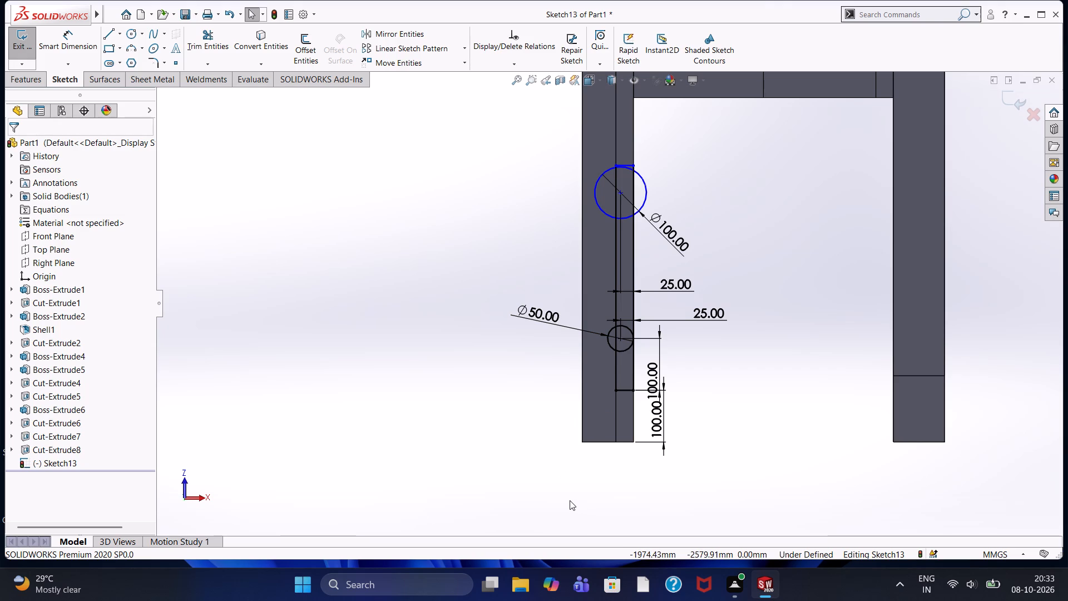
click(634, 244)
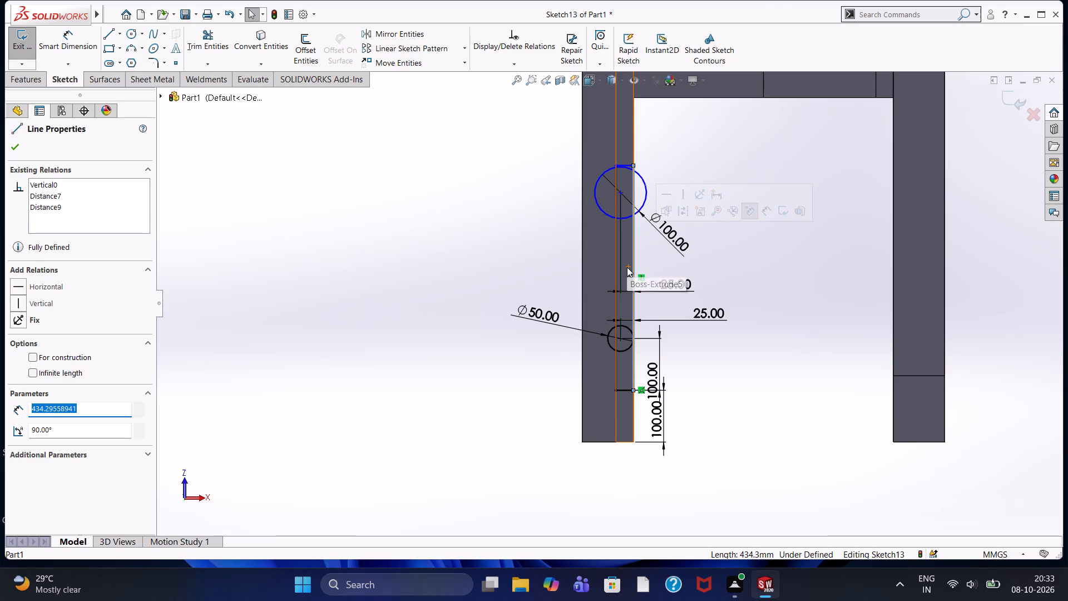
key(Escape)
key(Escape)
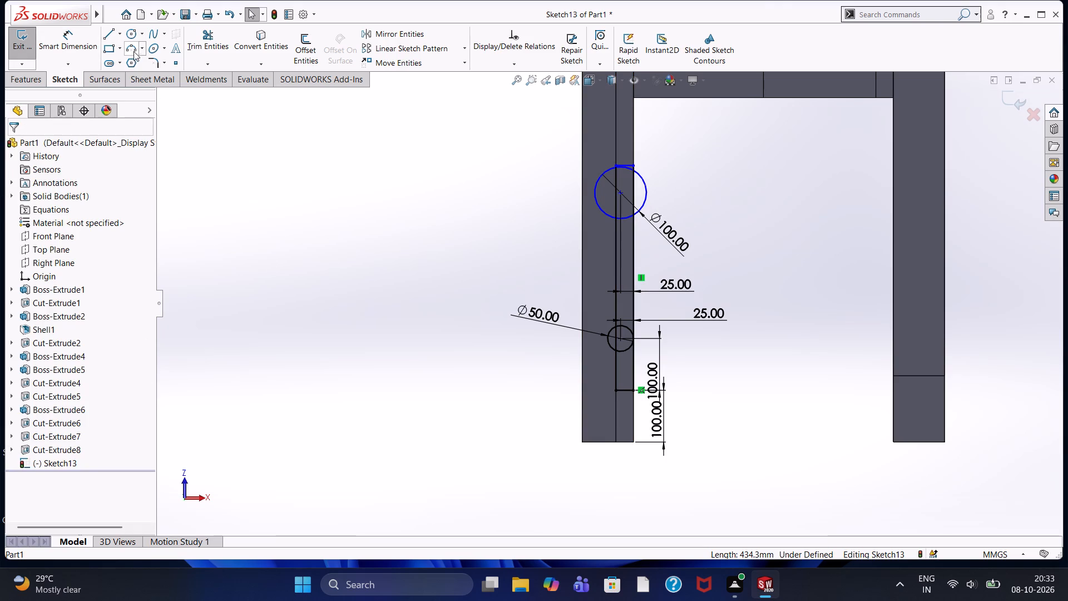
click(58, 36)
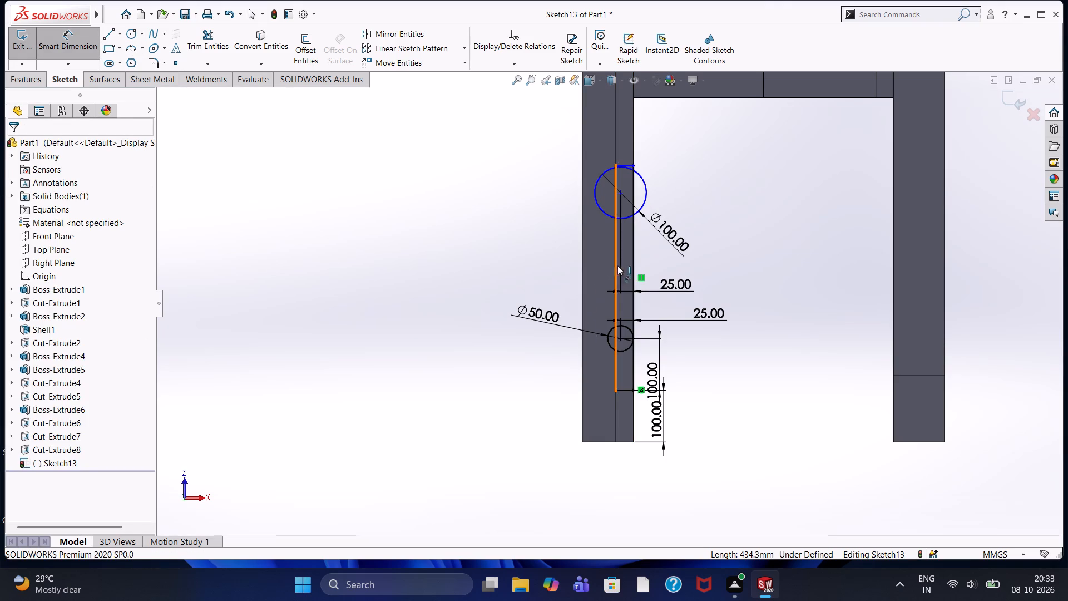
click(635, 265)
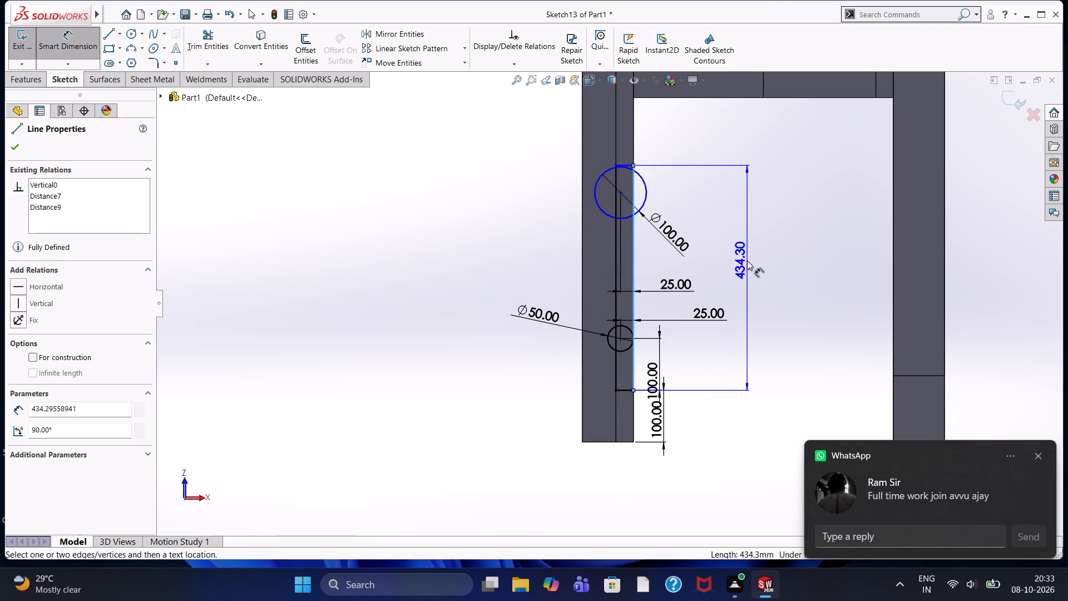
click(747, 260)
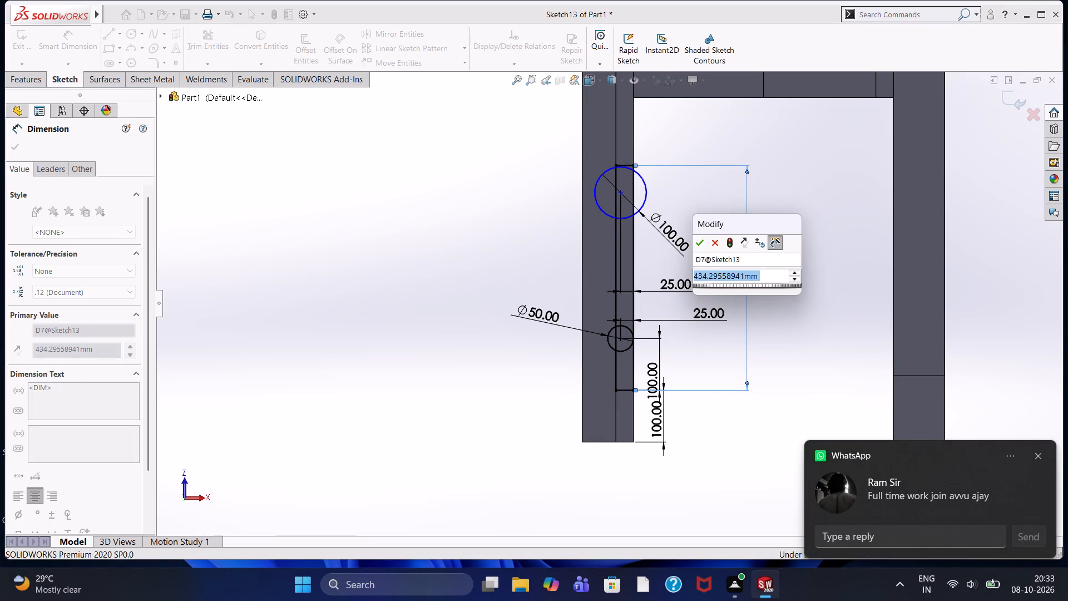
click(1035, 456)
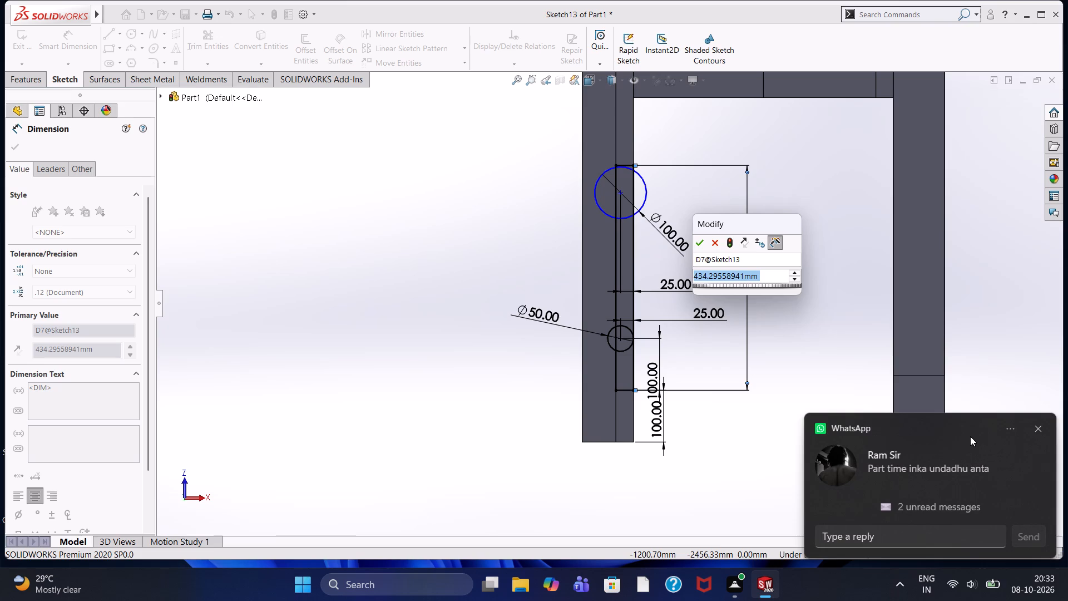
text(482)
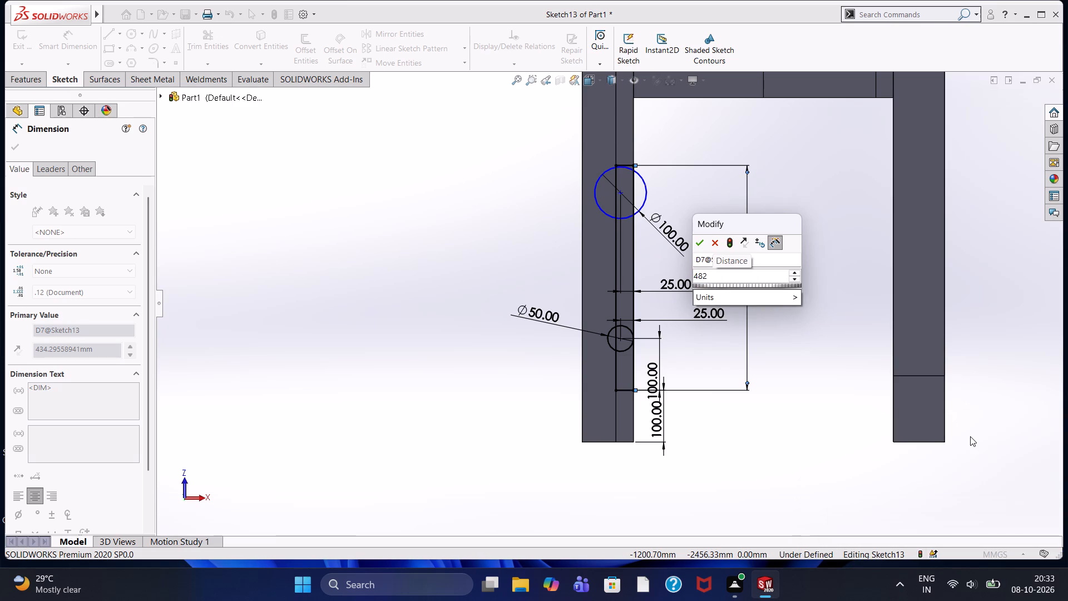
text(.5)
key(Return)
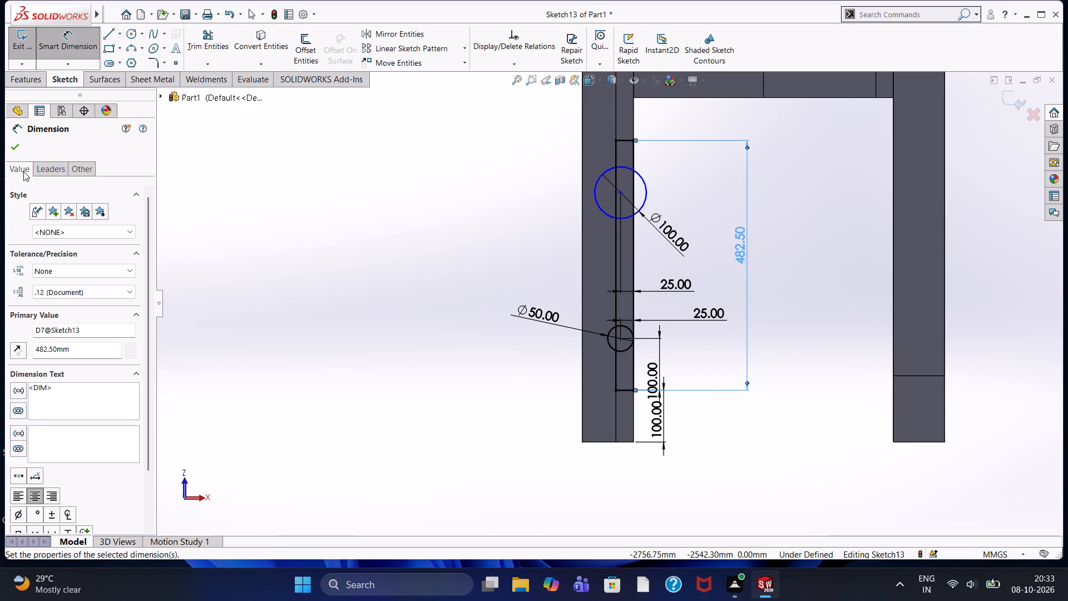
click(15, 150)
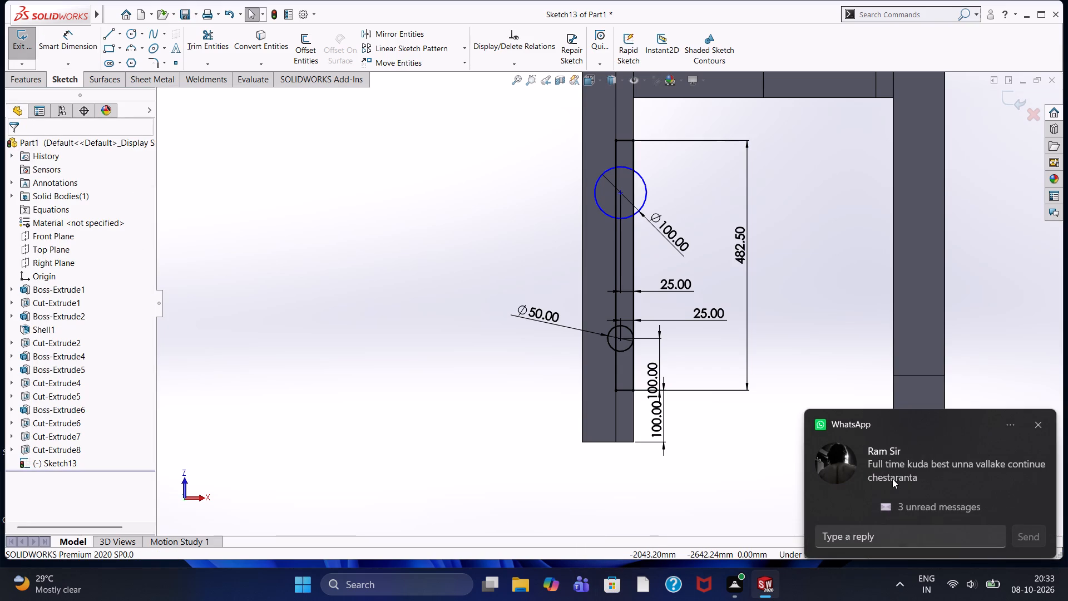
click(1042, 425)
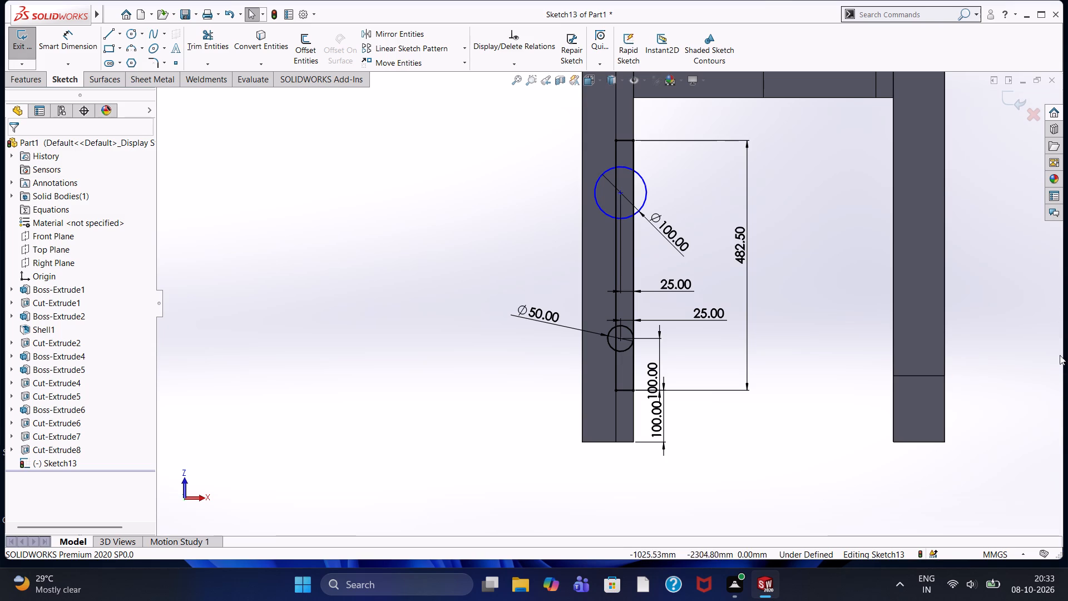
Dimension the larger circle's centre 100 mm from the rectangle's short side farthest from the wall's free end.
scroll(608, 161, down, 2)
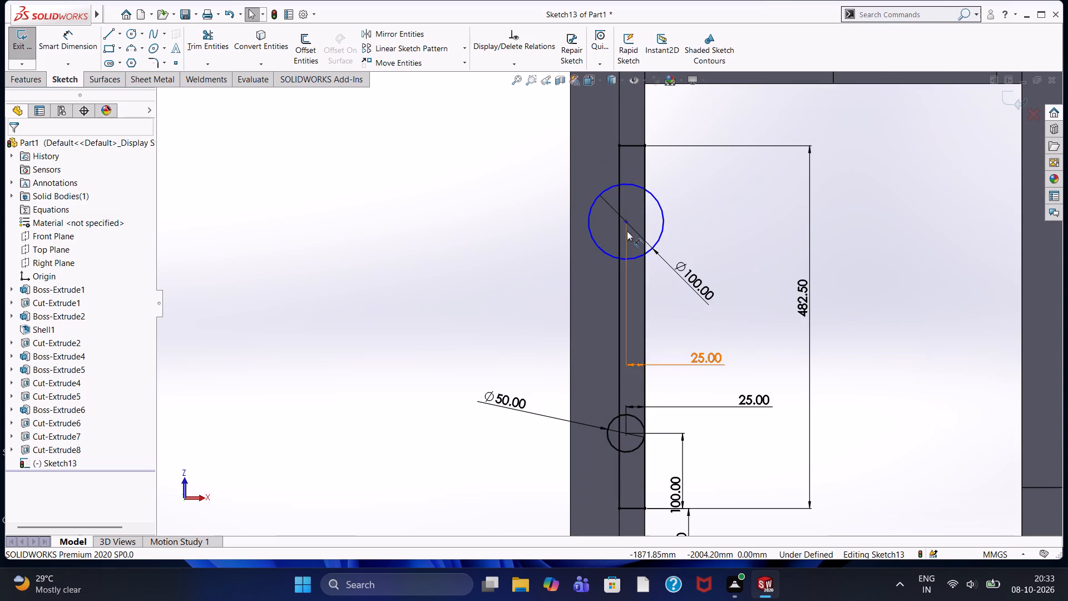
click(90, 29)
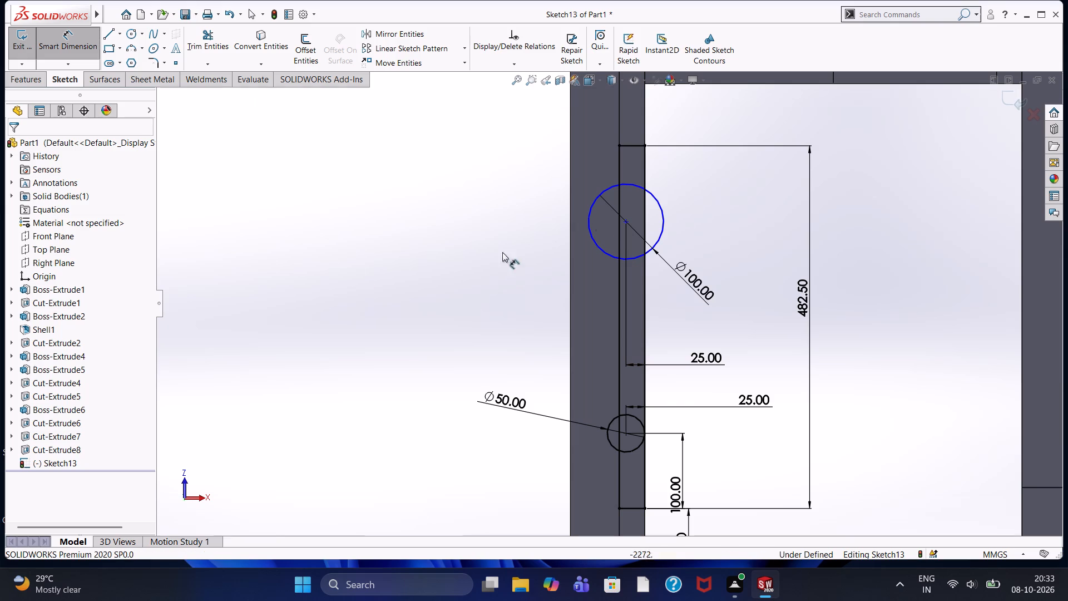
click(627, 223)
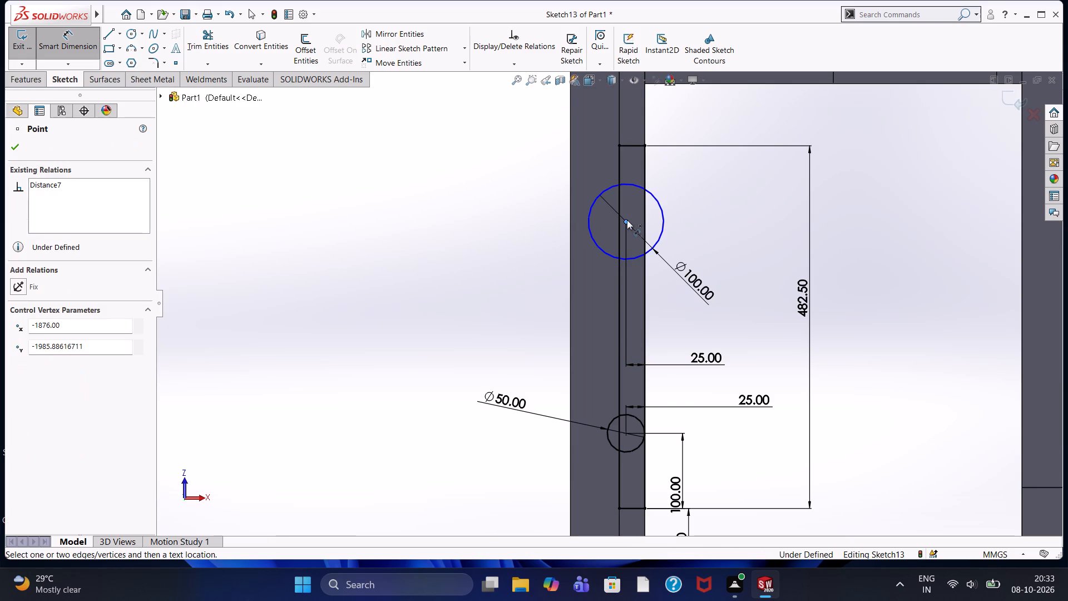
click(620, 146)
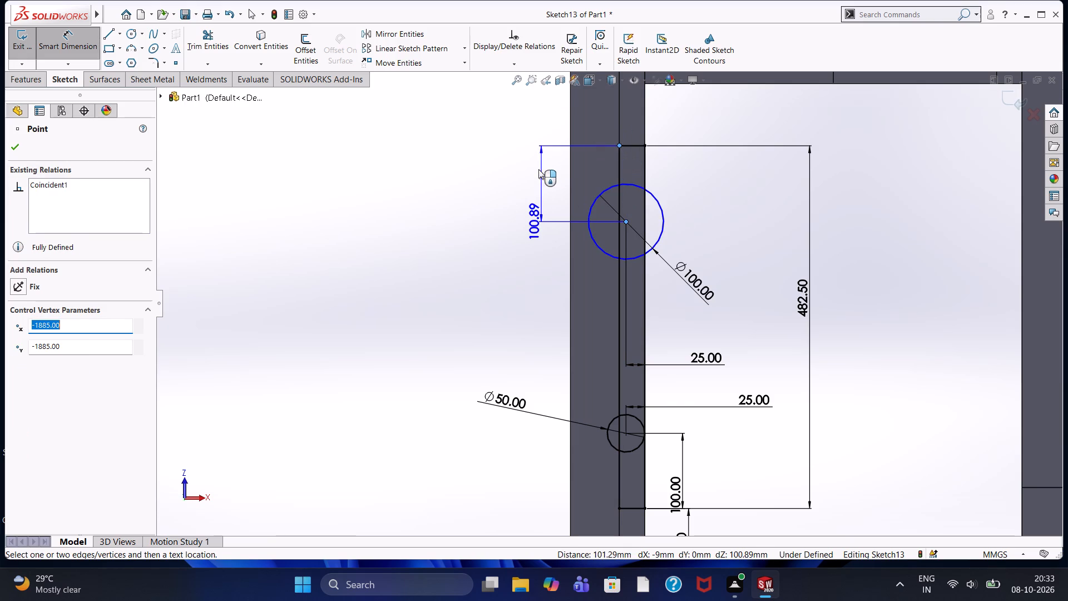
click(535, 157)
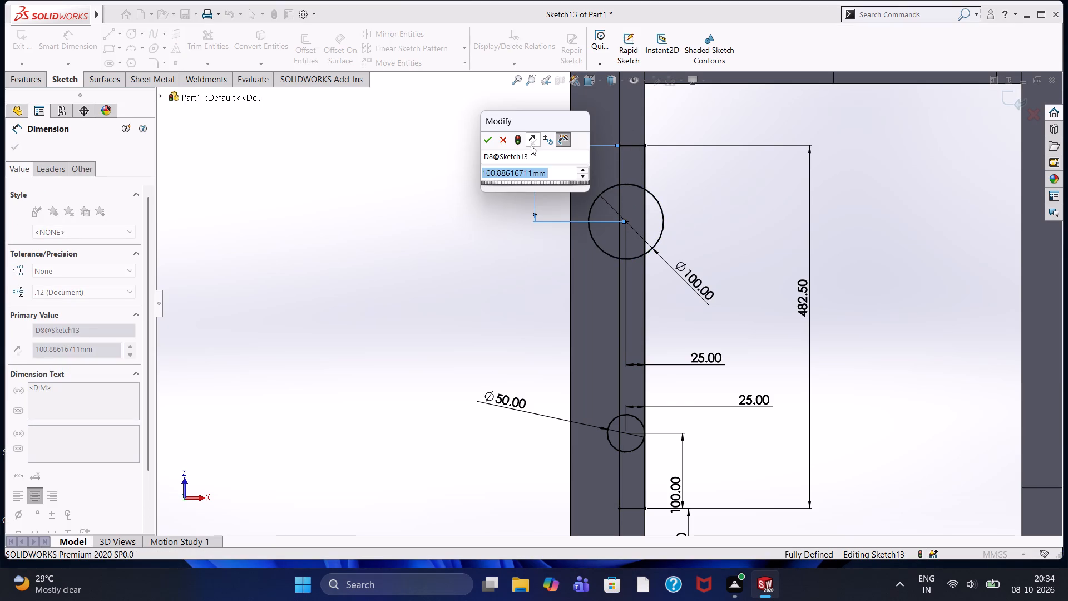
key(1)
key(0)
key(0)
key(Return)
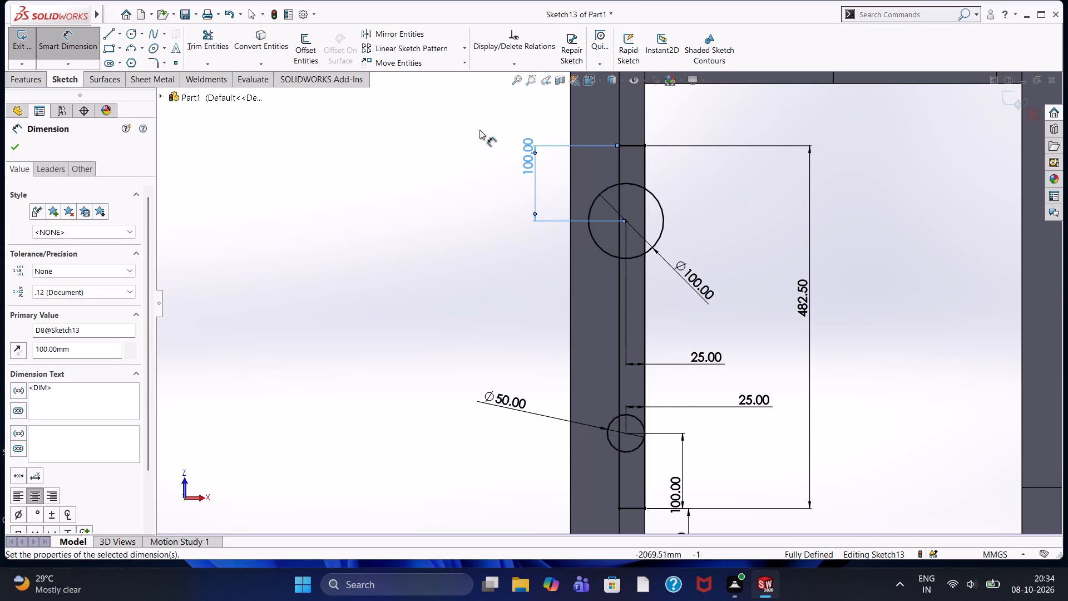
click(9, 147)
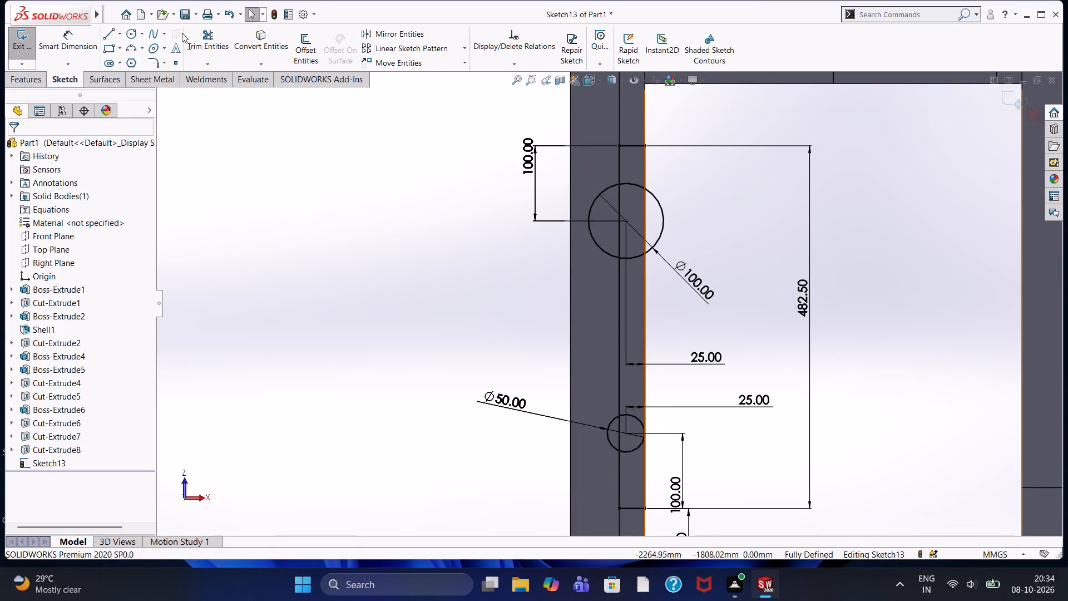
Trim both circles' arcs inside the rectangle and the segment of the rectangle's outer long side inside the larger circle.
click(216, 21)
click(225, 230)
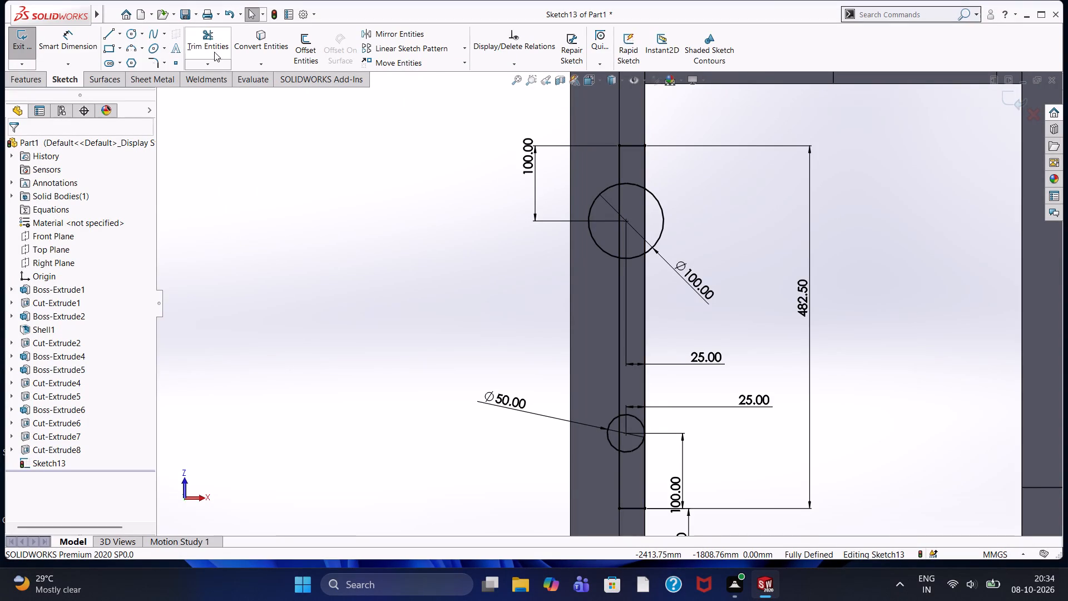
click(212, 44)
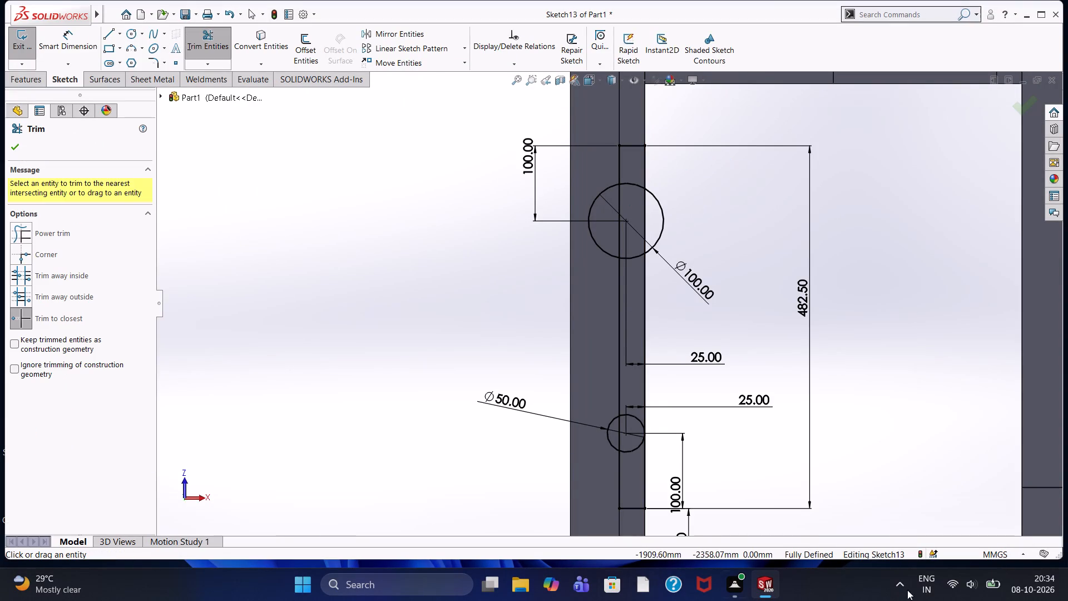
click(631, 184)
click(626, 259)
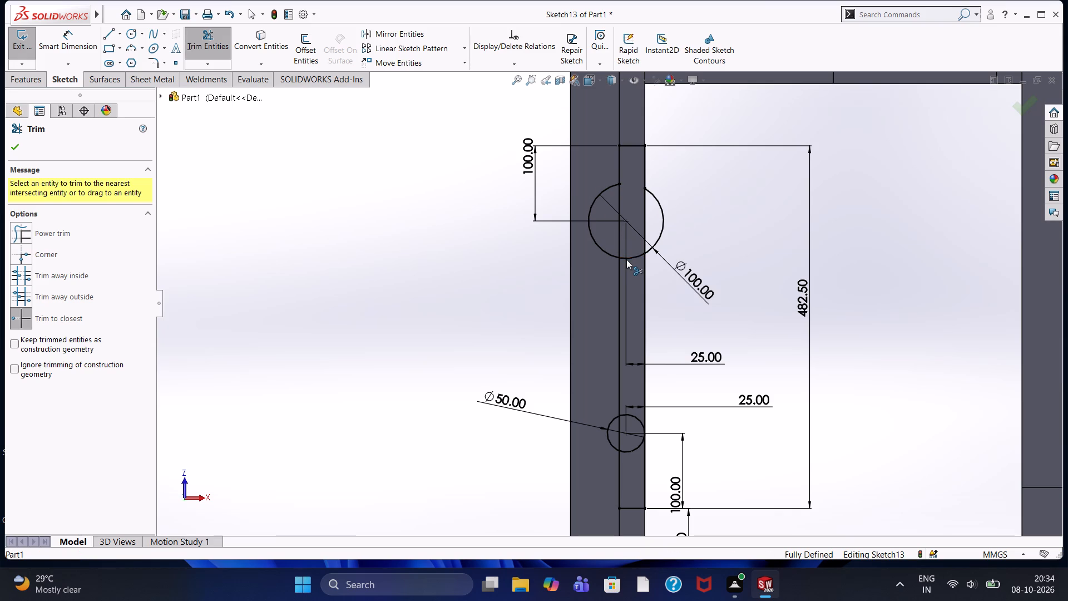
click(620, 235)
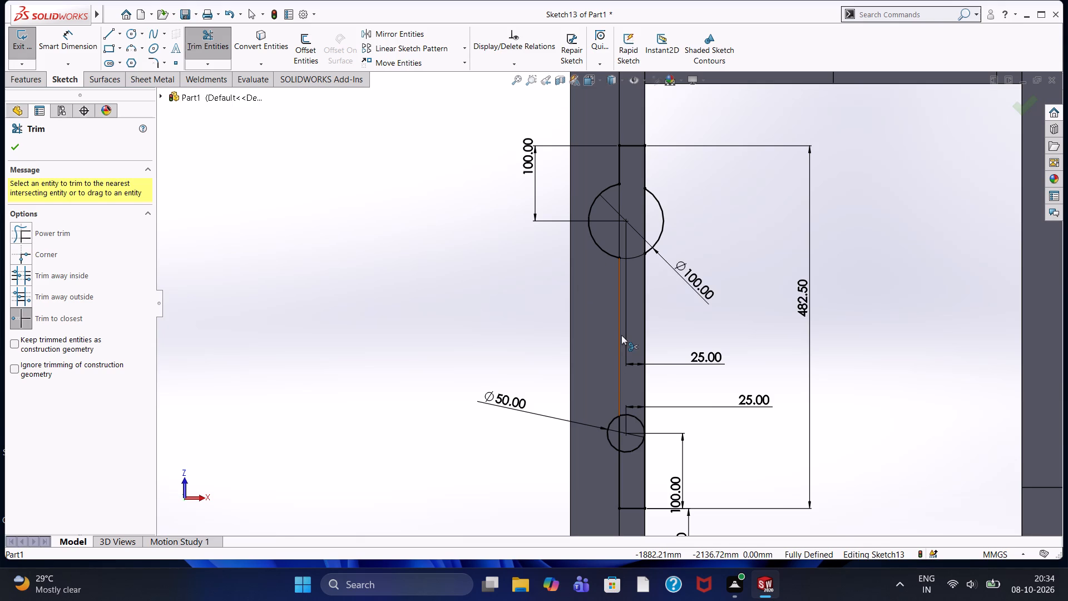
click(635, 415)
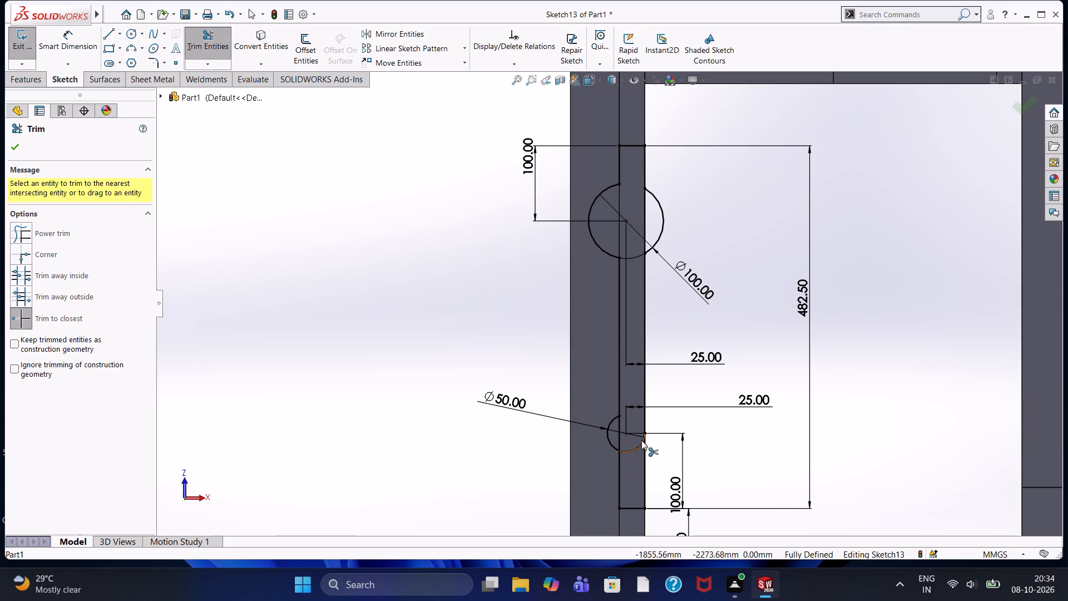
click(630, 450)
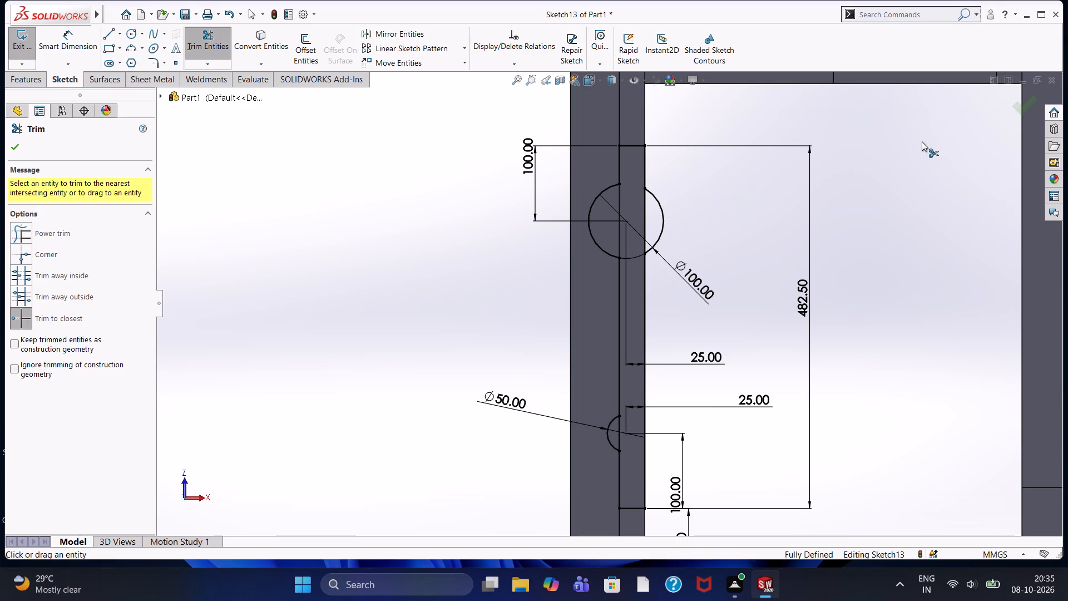
click(18, 146)
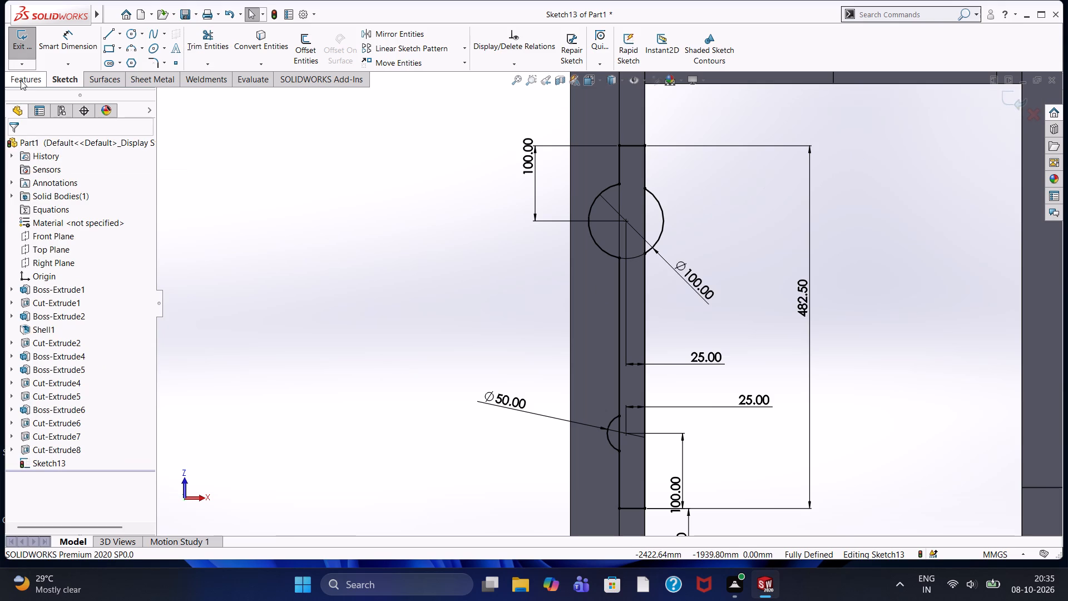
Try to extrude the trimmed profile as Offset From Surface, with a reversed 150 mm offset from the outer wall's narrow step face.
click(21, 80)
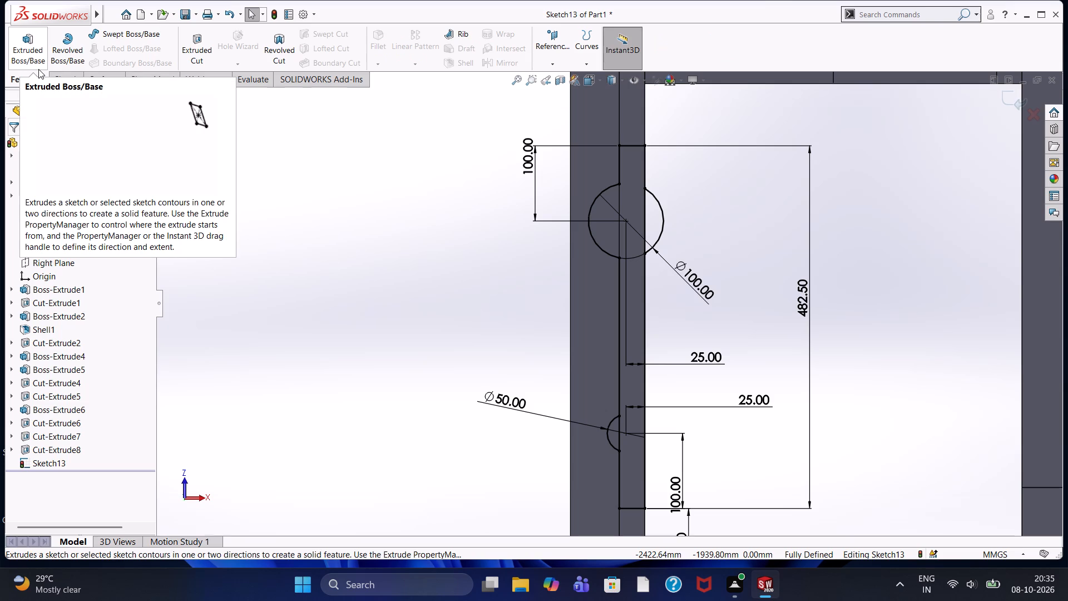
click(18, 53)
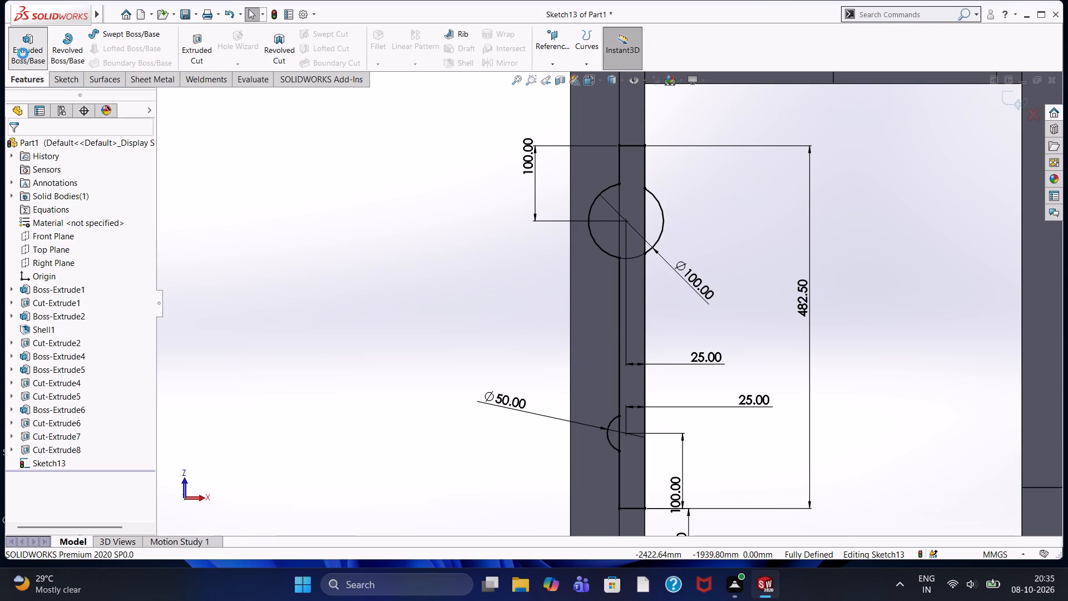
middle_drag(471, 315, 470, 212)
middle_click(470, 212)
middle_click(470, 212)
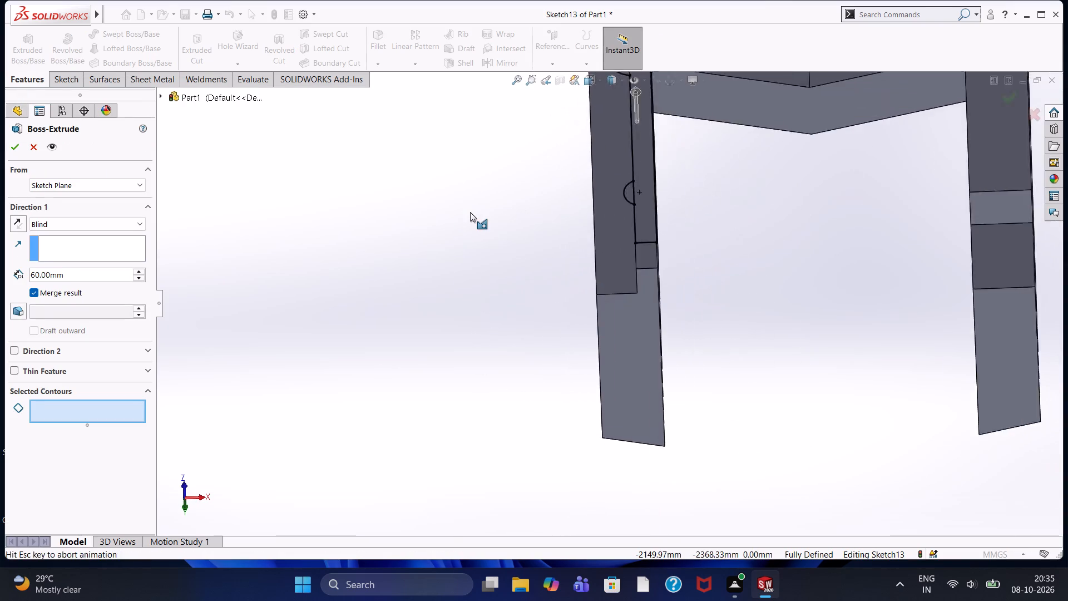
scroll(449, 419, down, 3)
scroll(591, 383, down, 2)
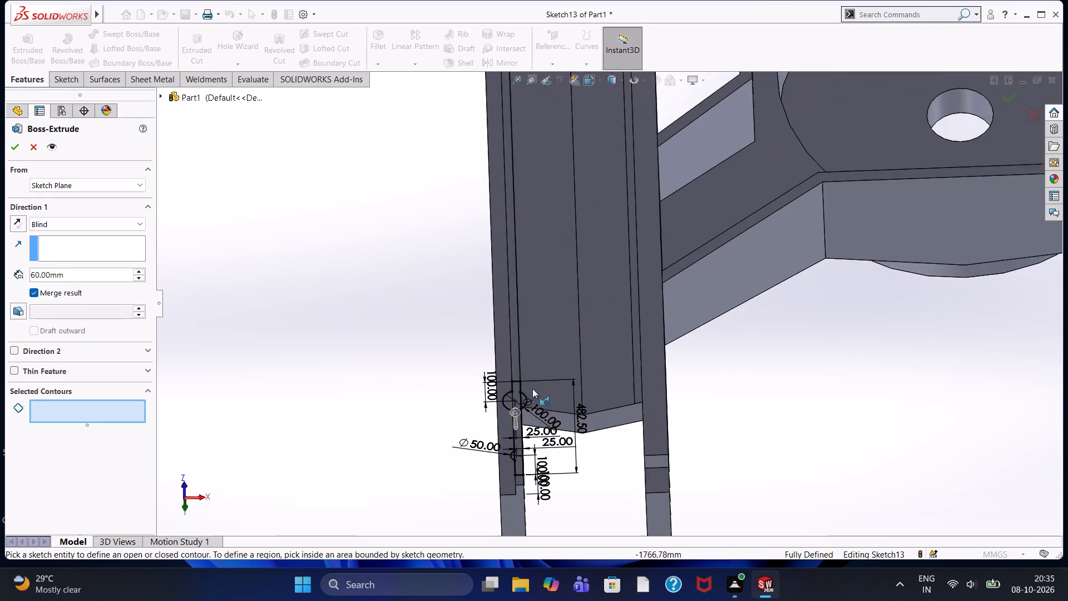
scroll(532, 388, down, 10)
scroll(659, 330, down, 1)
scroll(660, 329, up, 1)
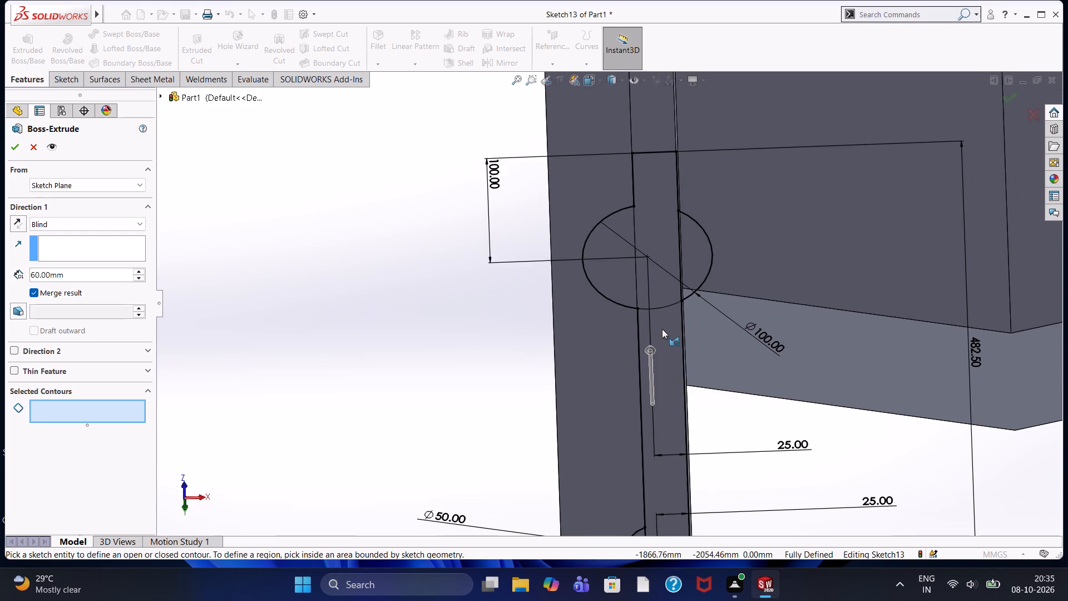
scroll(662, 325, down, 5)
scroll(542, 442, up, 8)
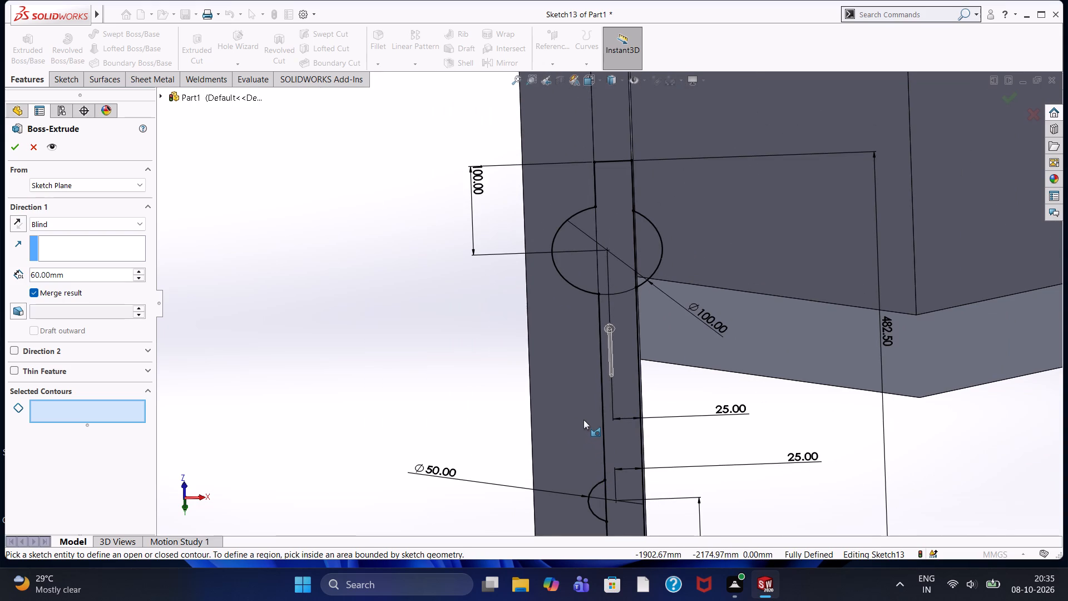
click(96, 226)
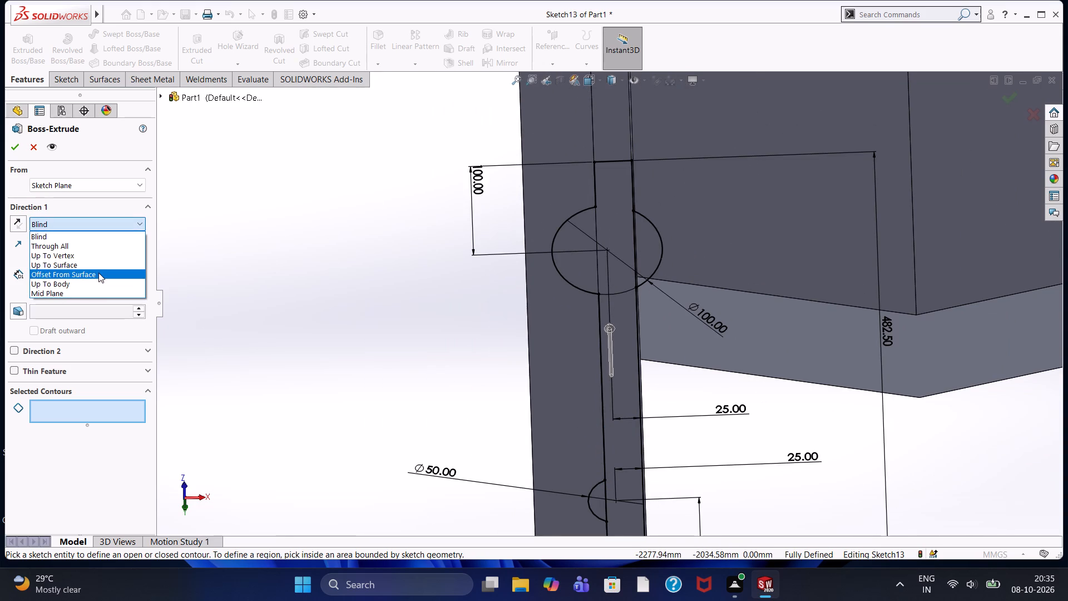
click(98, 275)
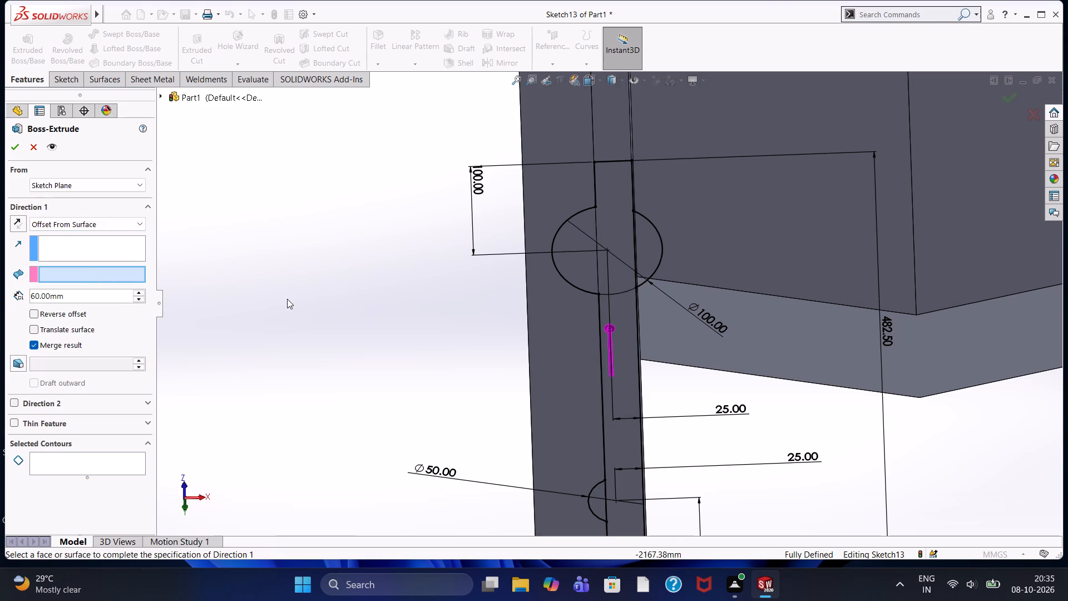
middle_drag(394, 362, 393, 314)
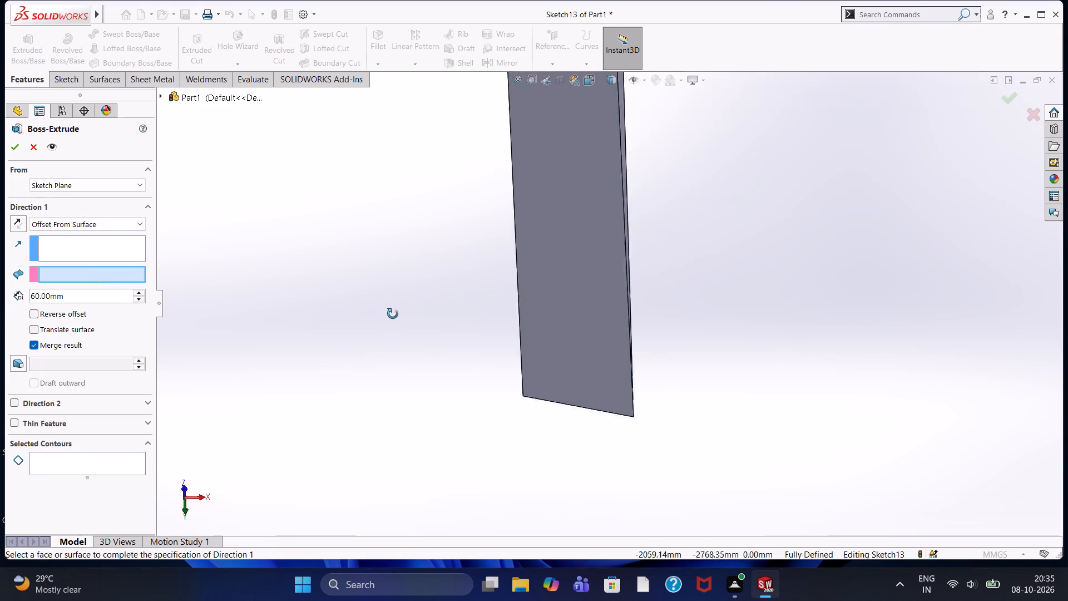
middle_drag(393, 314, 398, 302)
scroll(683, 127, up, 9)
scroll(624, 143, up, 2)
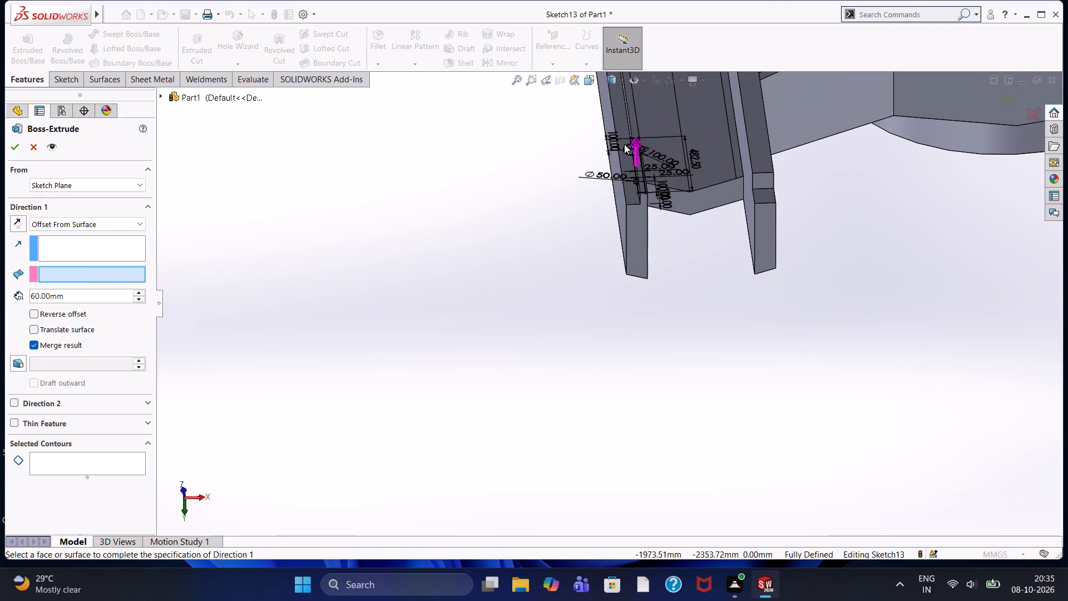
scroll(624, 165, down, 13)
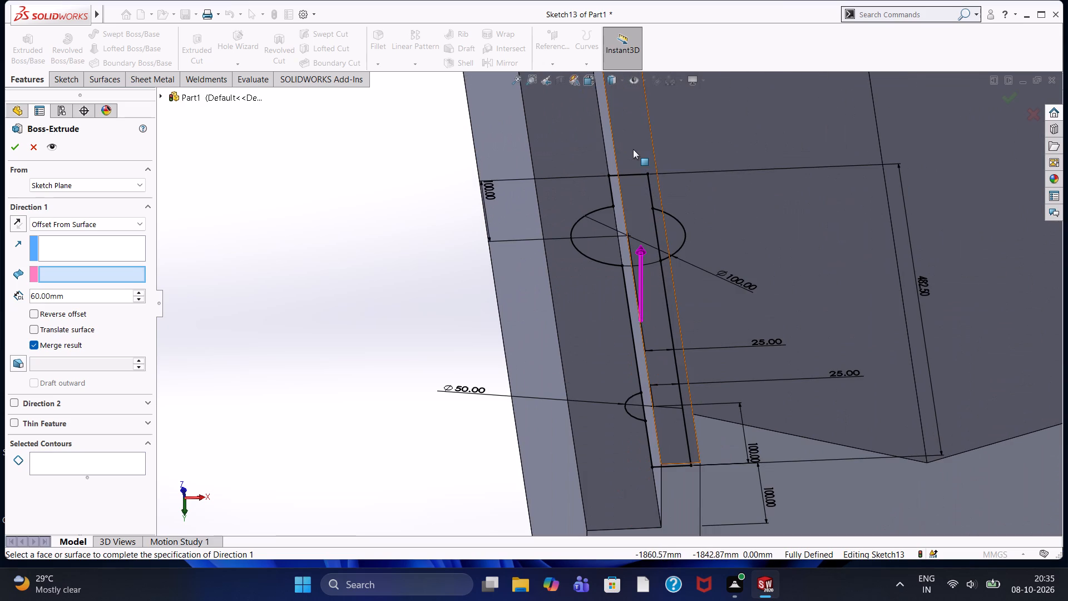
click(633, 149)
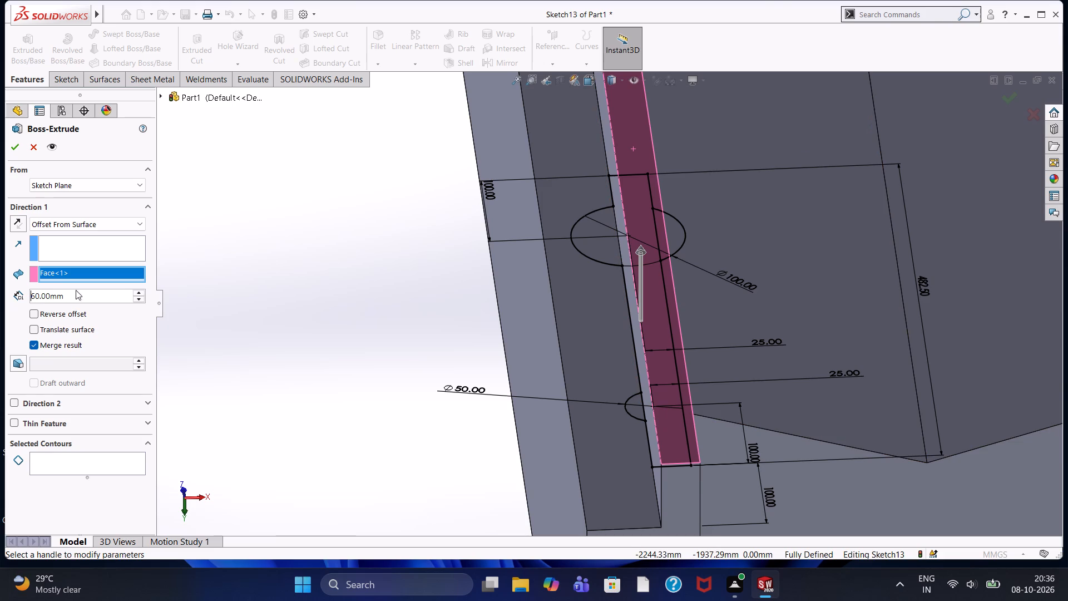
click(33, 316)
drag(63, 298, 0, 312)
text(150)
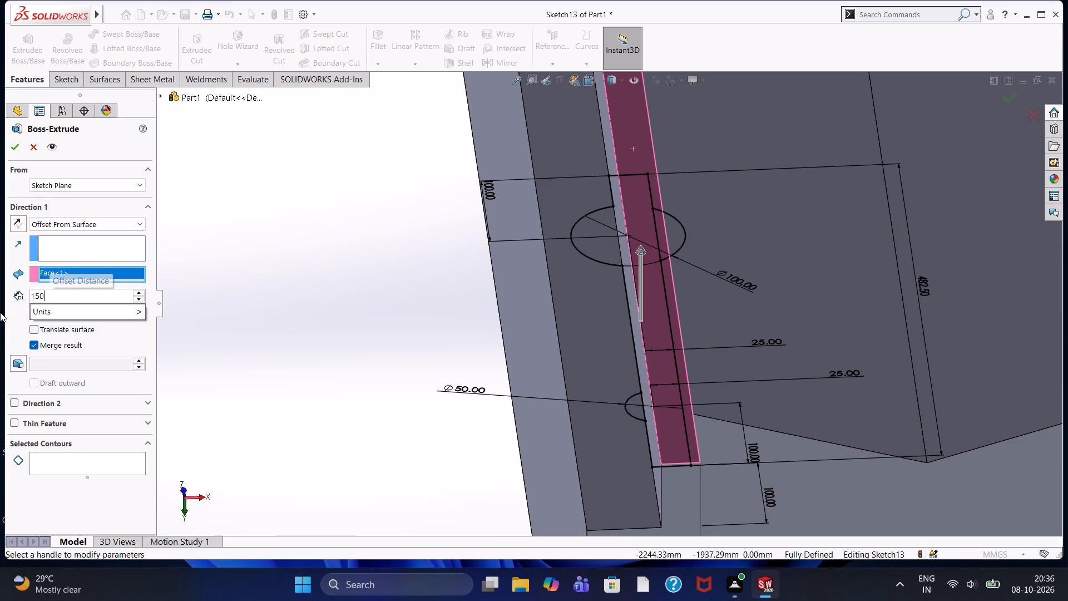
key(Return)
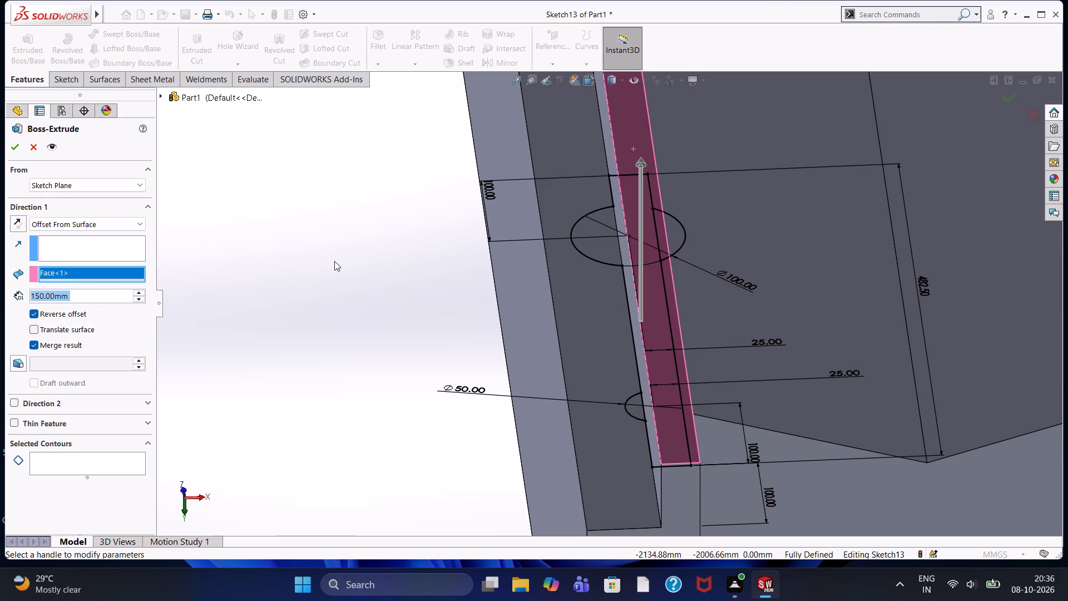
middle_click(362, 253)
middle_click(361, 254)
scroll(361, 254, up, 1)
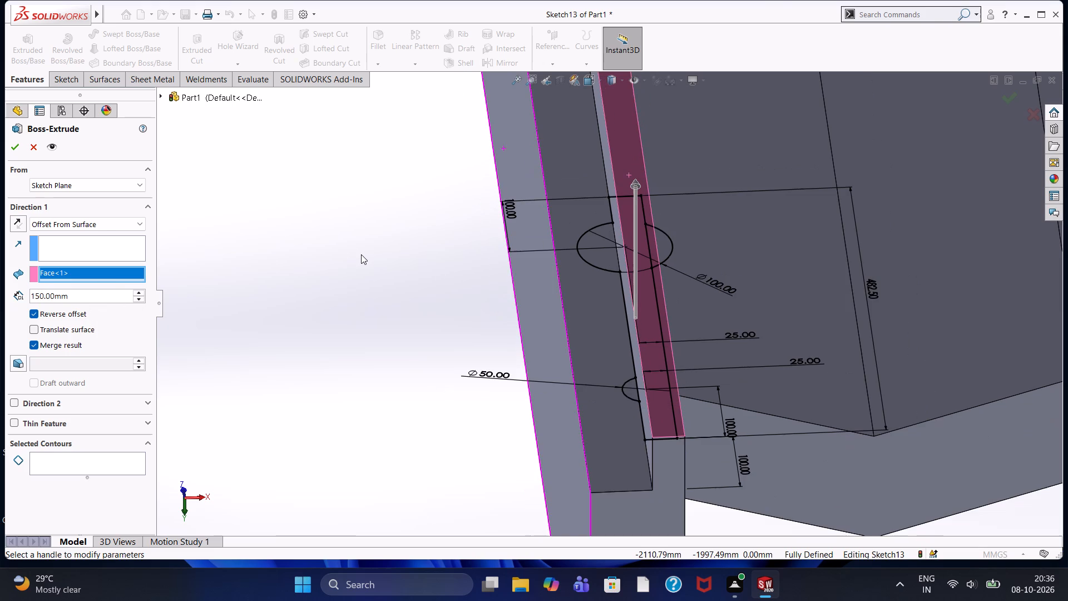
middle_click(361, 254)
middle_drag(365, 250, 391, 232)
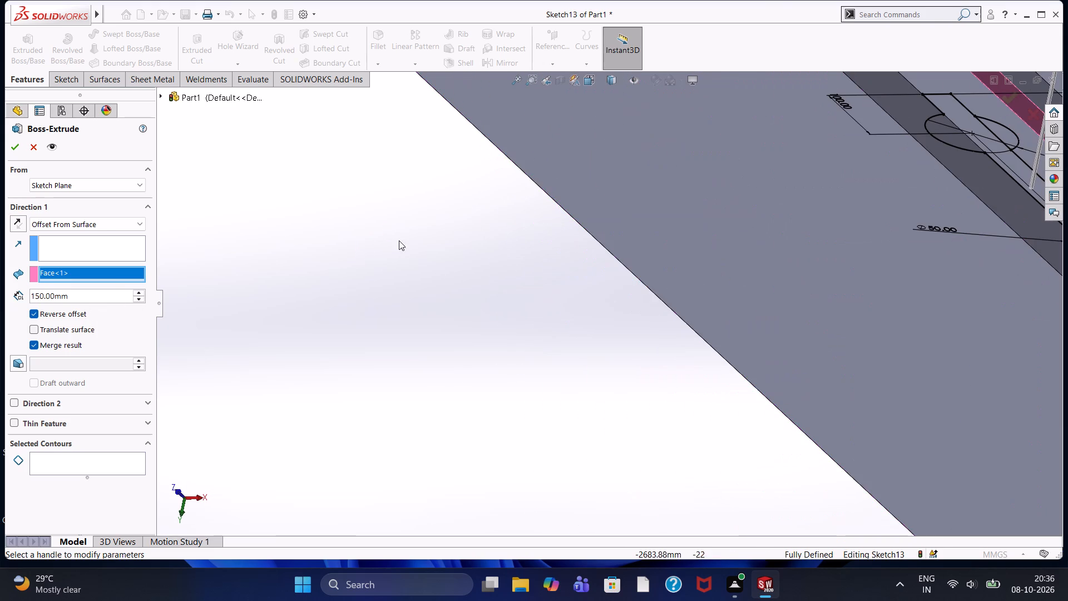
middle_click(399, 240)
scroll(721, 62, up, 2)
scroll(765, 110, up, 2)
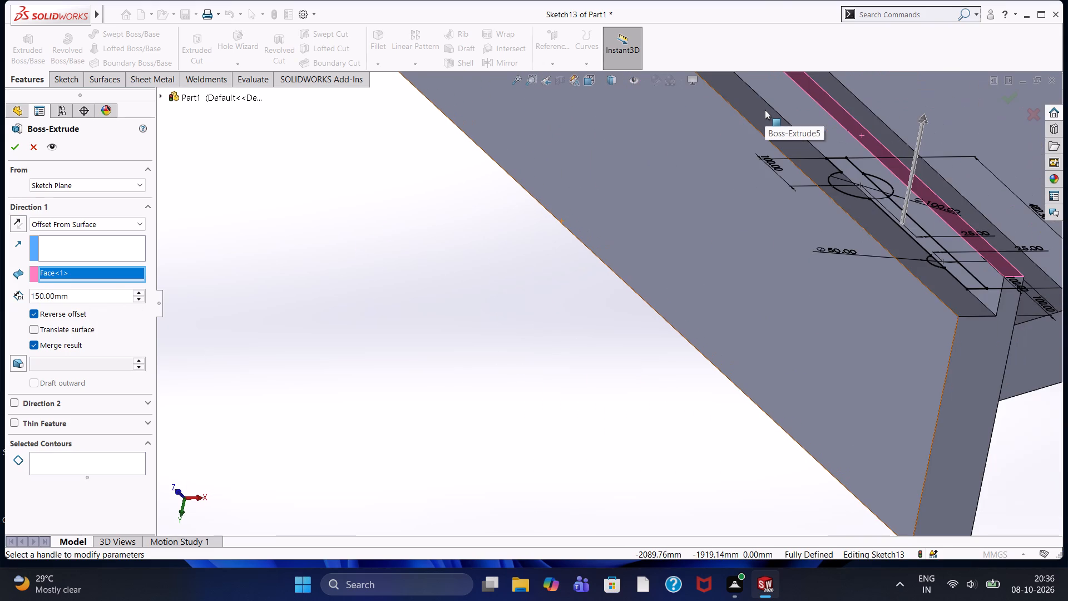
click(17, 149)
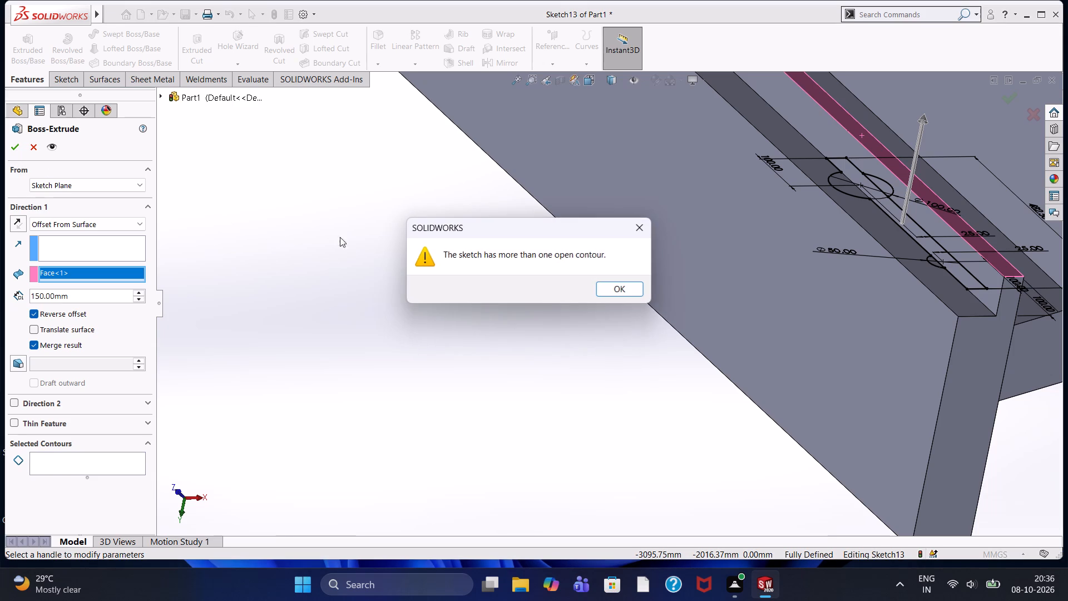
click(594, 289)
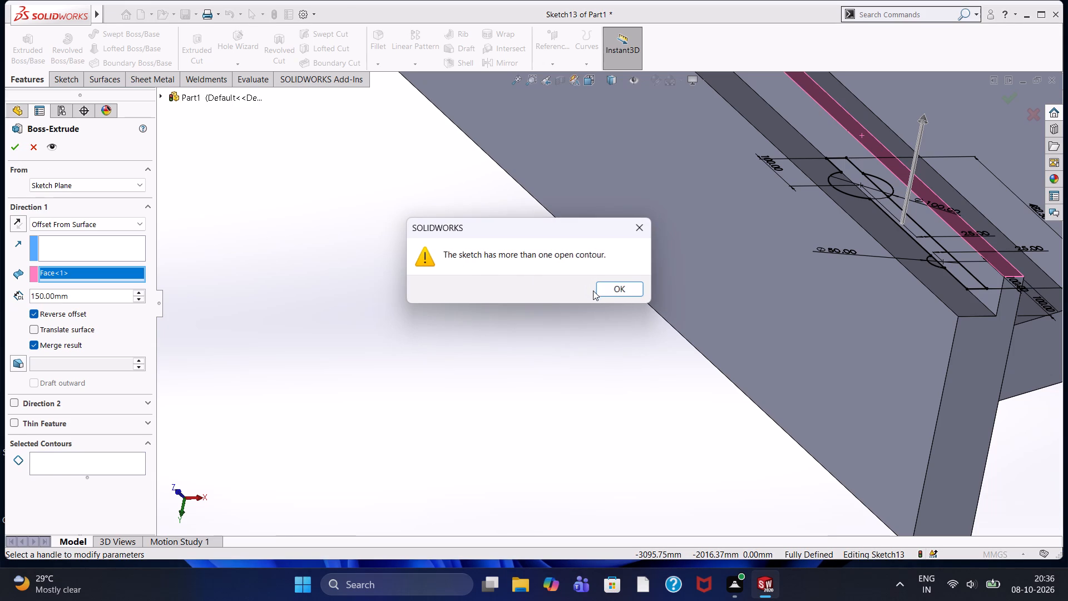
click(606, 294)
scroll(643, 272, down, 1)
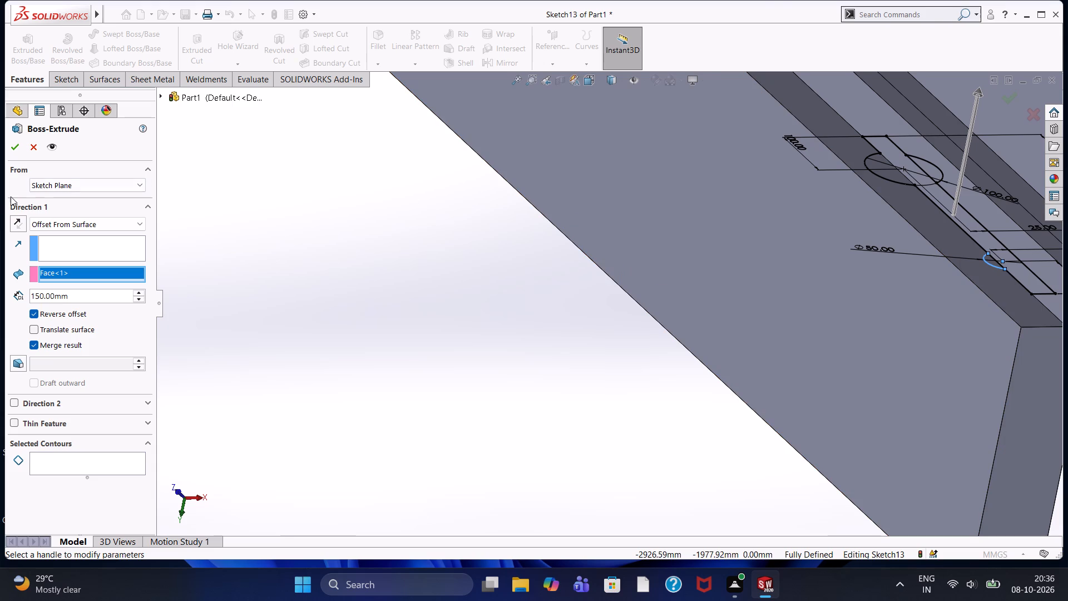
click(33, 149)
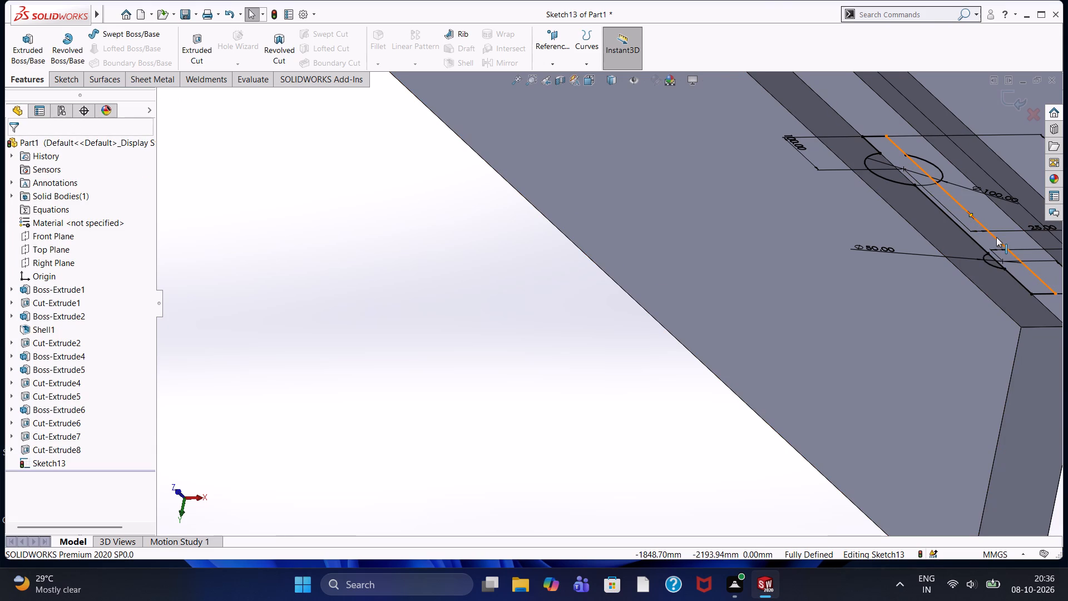
Examine the profile sketch square-on, checking both circles and the rectangle's sides for open contours.
key(ctrl+8)
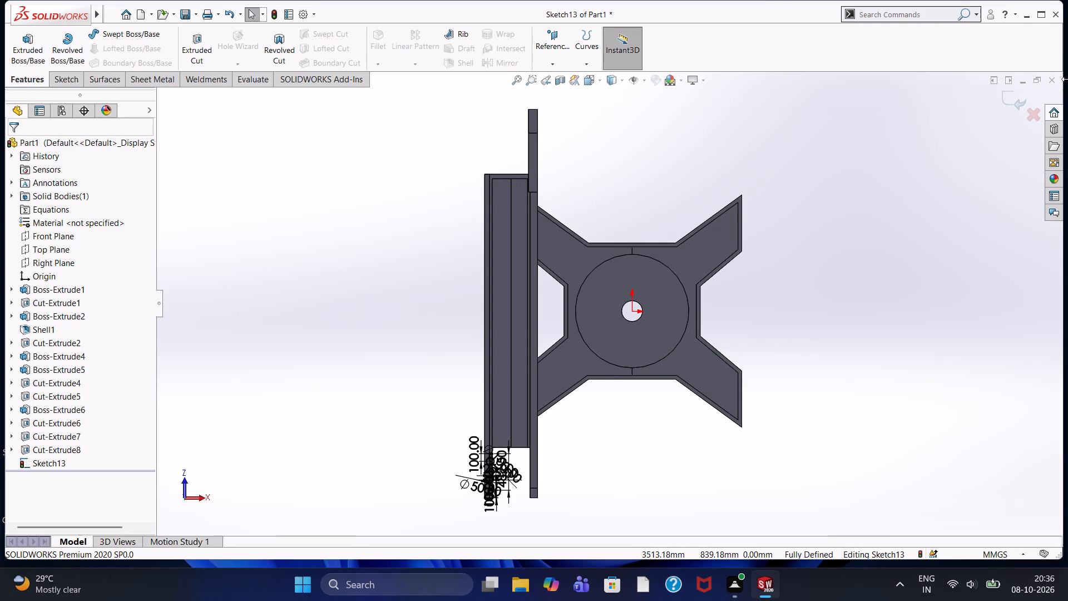
scroll(461, 487, down, 2)
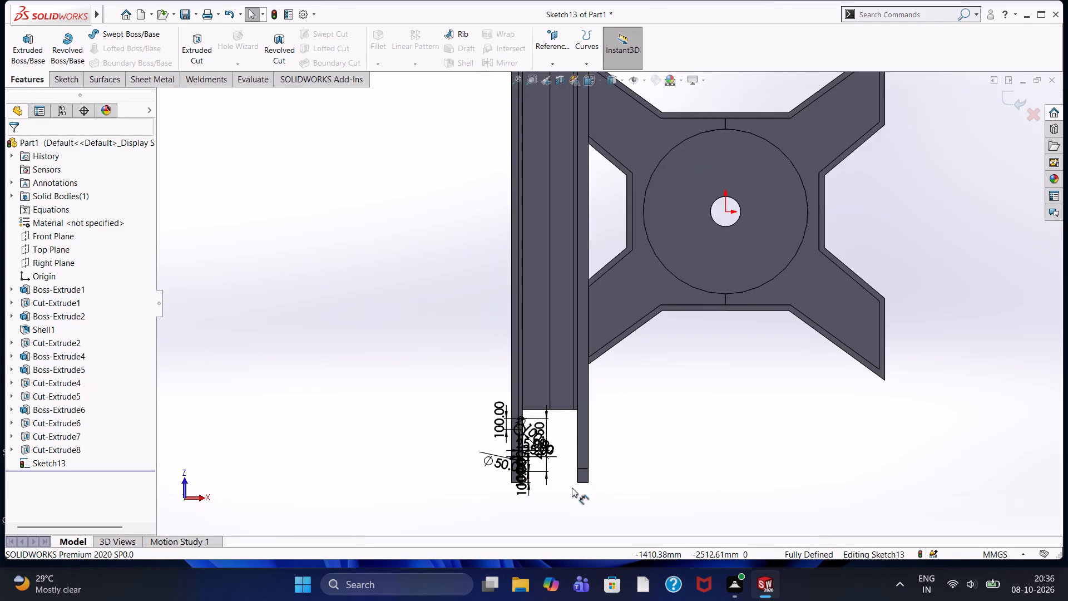
scroll(564, 474, down, 4)
scroll(492, 317, down, 6)
scroll(576, 413, down, 4)
scroll(587, 454, up, 5)
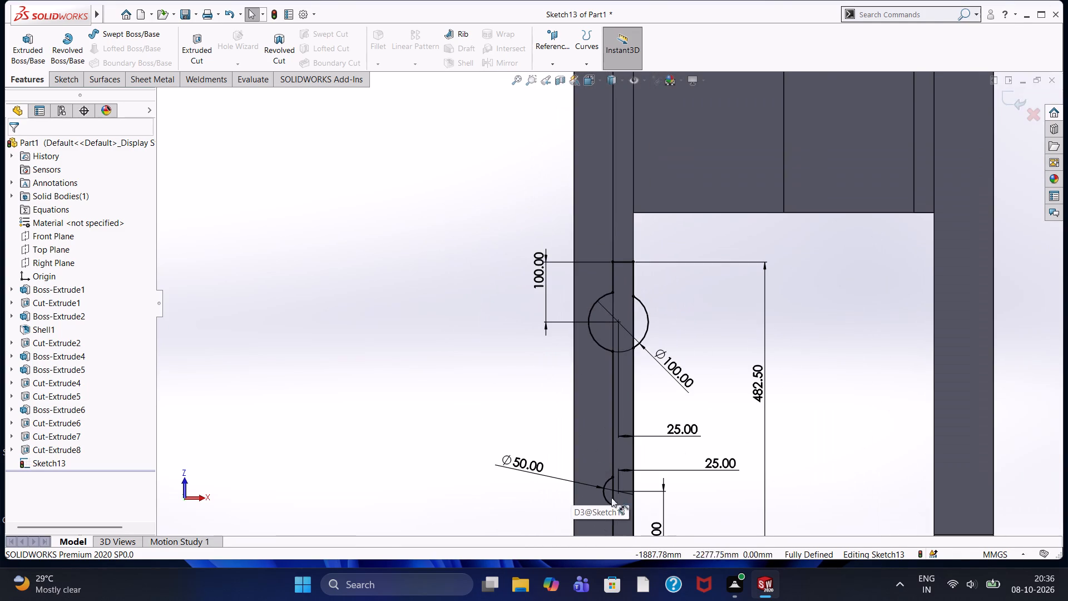
scroll(615, 437, down, 5)
scroll(618, 441, up, 1)
scroll(618, 441, down, 3)
scroll(604, 448, up, 4)
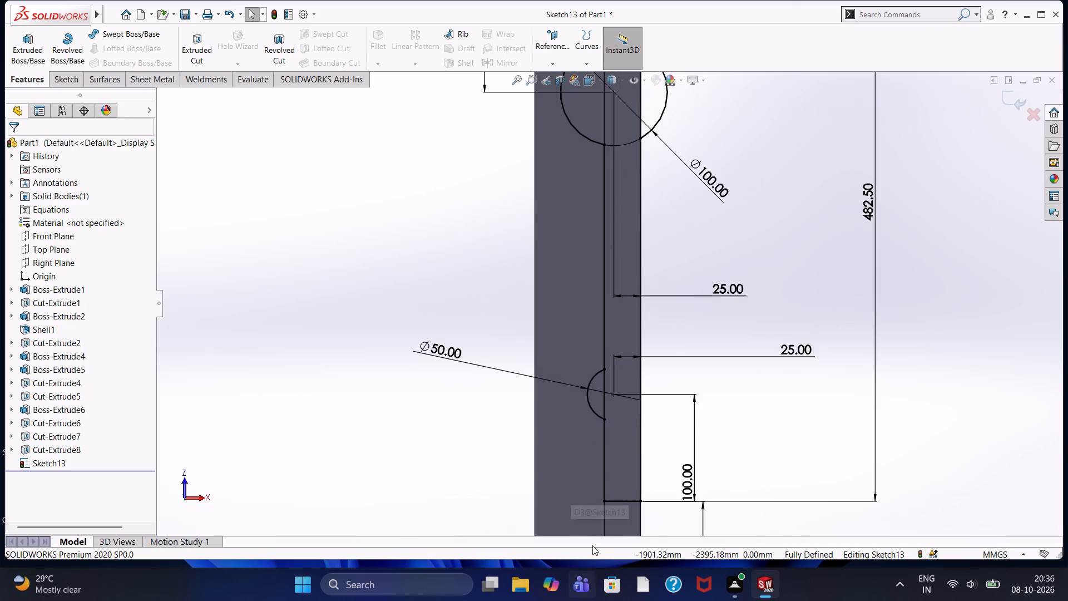
scroll(603, 510, down, 2)
scroll(621, 250, up, 4)
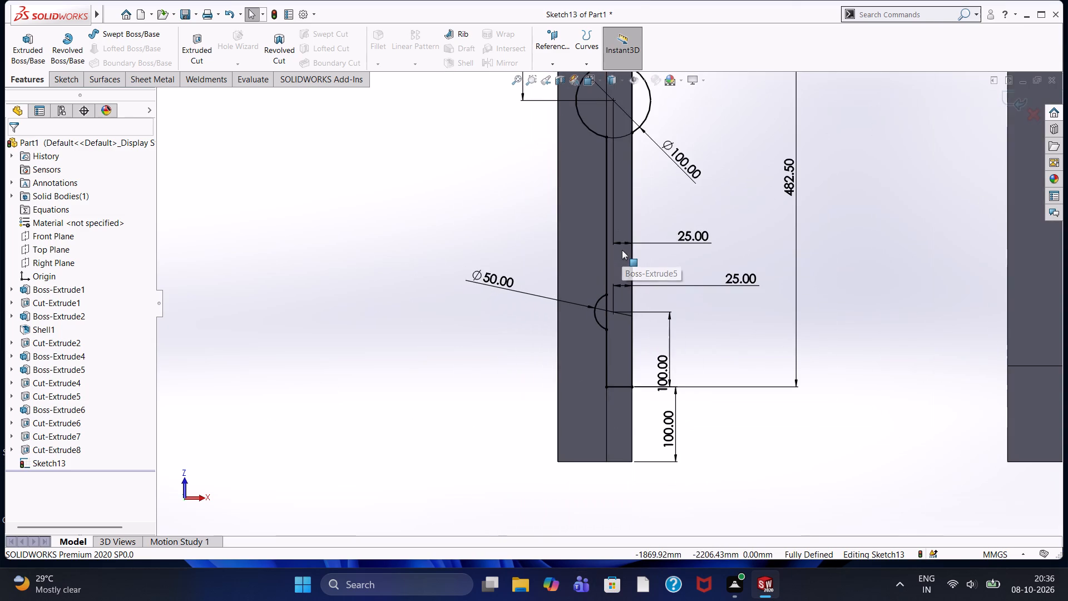
scroll(622, 250, up, 2)
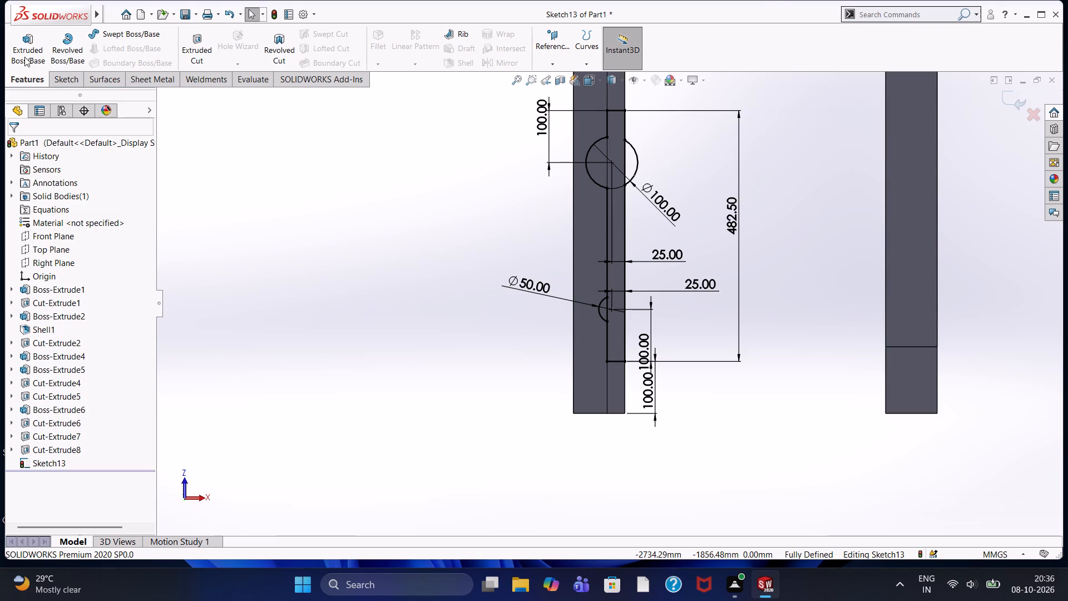
Trim the segment of the rectangle's gap-facing long side that lies inside the larger circle.
key(Escape)
click(100, 73)
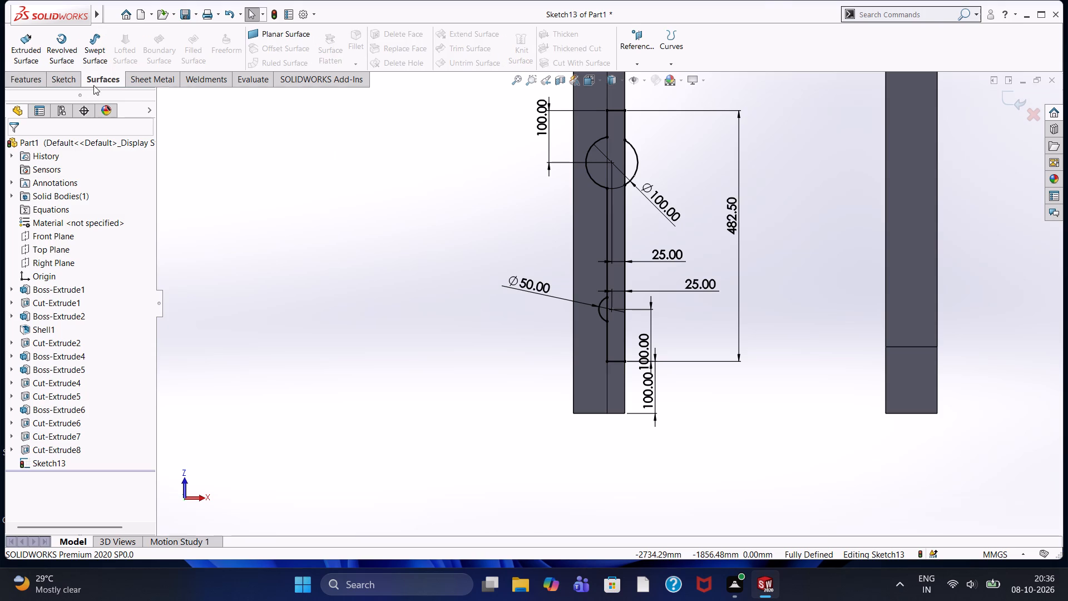
key(Escape)
click(67, 85)
click(211, 38)
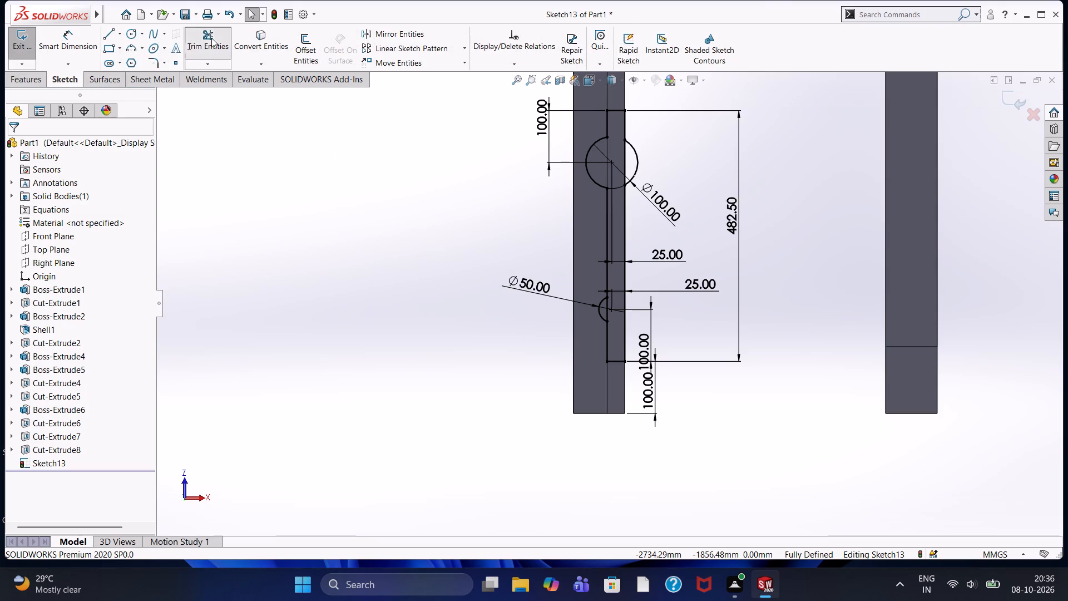
click(622, 169)
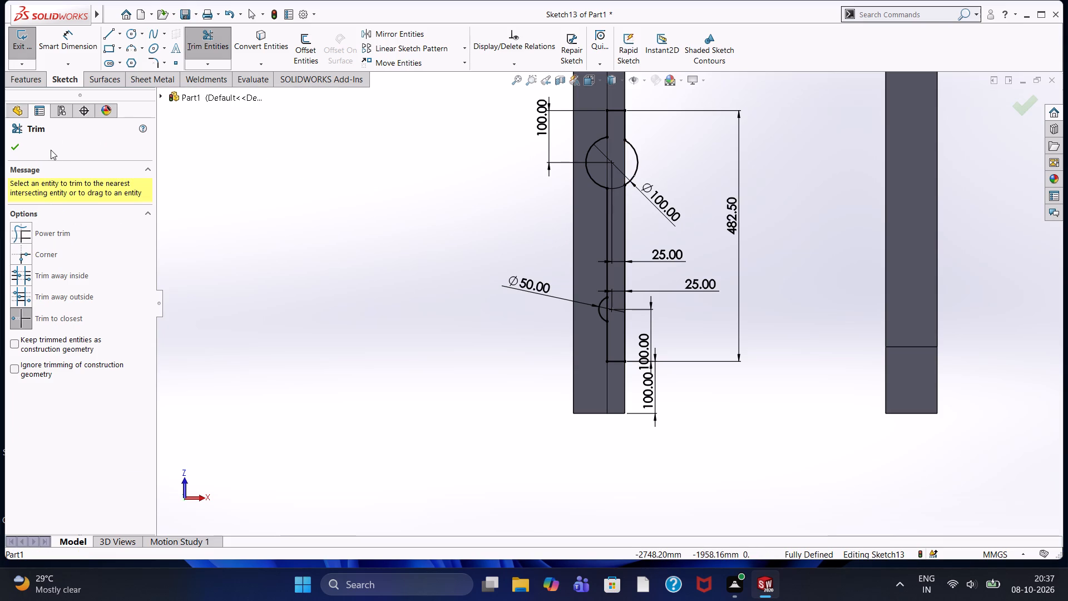
click(20, 142)
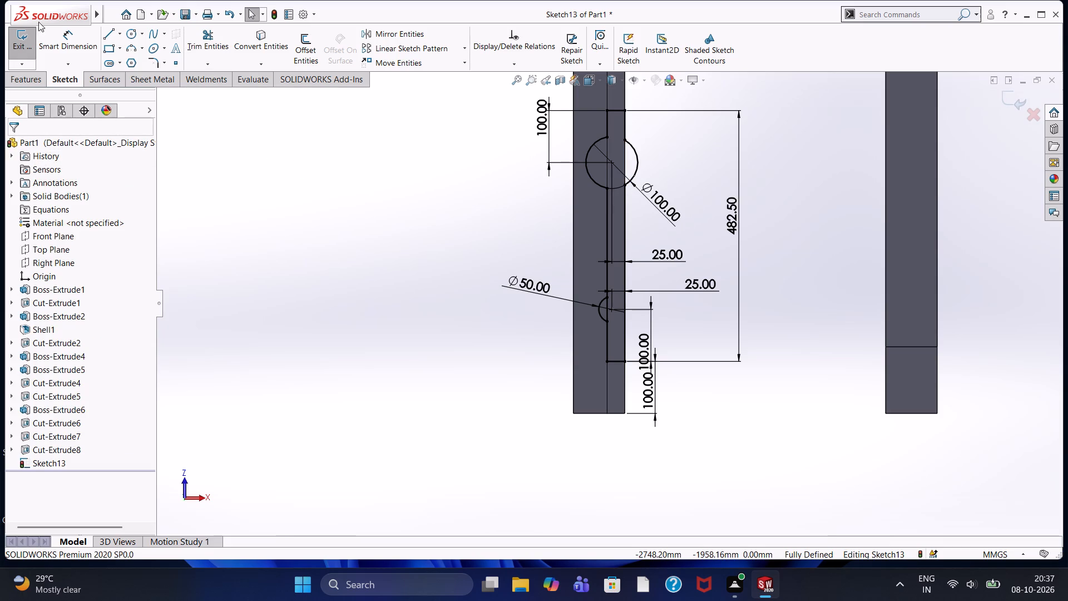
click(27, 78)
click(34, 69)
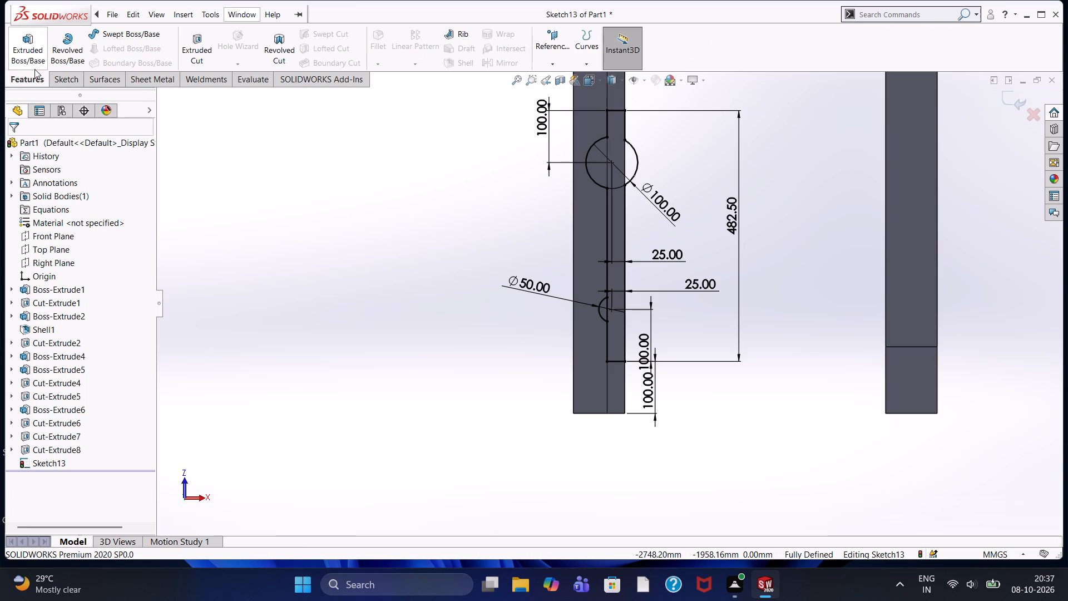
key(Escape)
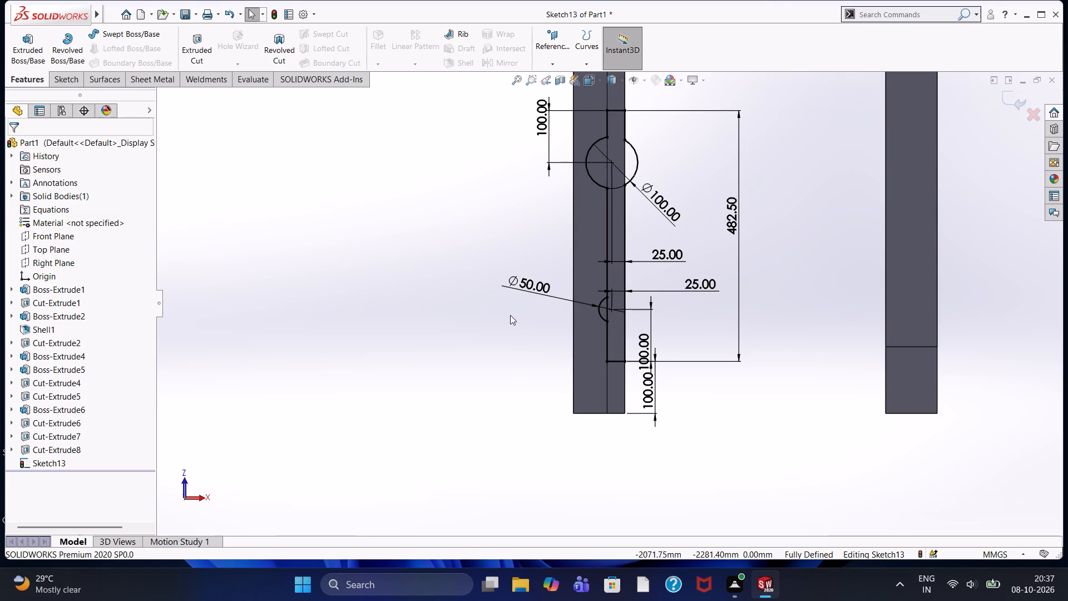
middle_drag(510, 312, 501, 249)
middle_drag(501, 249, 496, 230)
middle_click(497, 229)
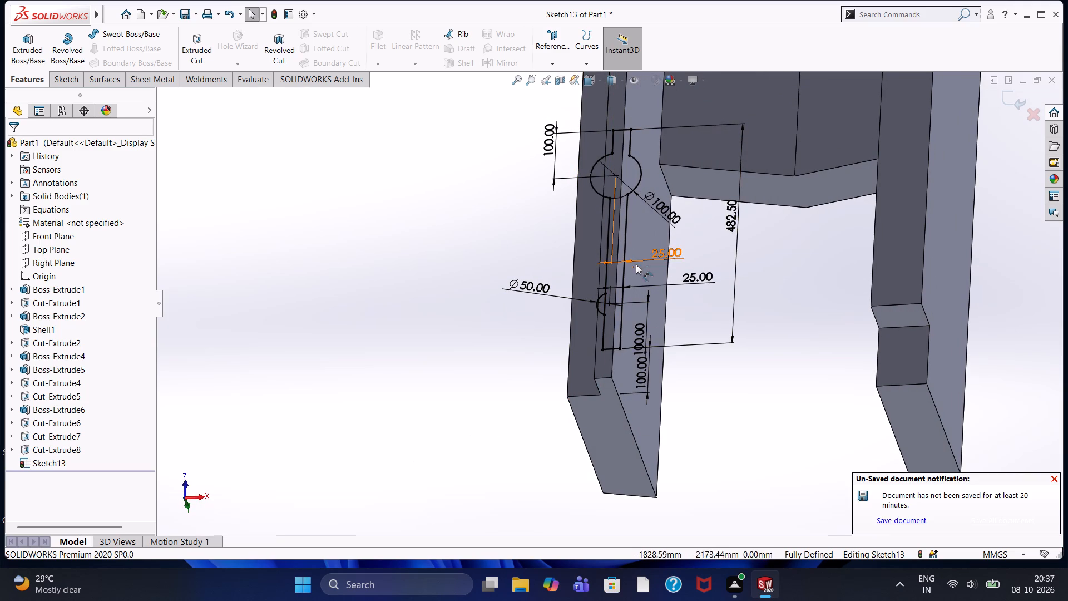
Trim the segment of the rectangle's long side that lies inside the smaller, 50 mm circle.
scroll(631, 269, down, 5)
scroll(600, 303, down, 4)
scroll(593, 305, up, 1)
scroll(563, 347, up, 4)
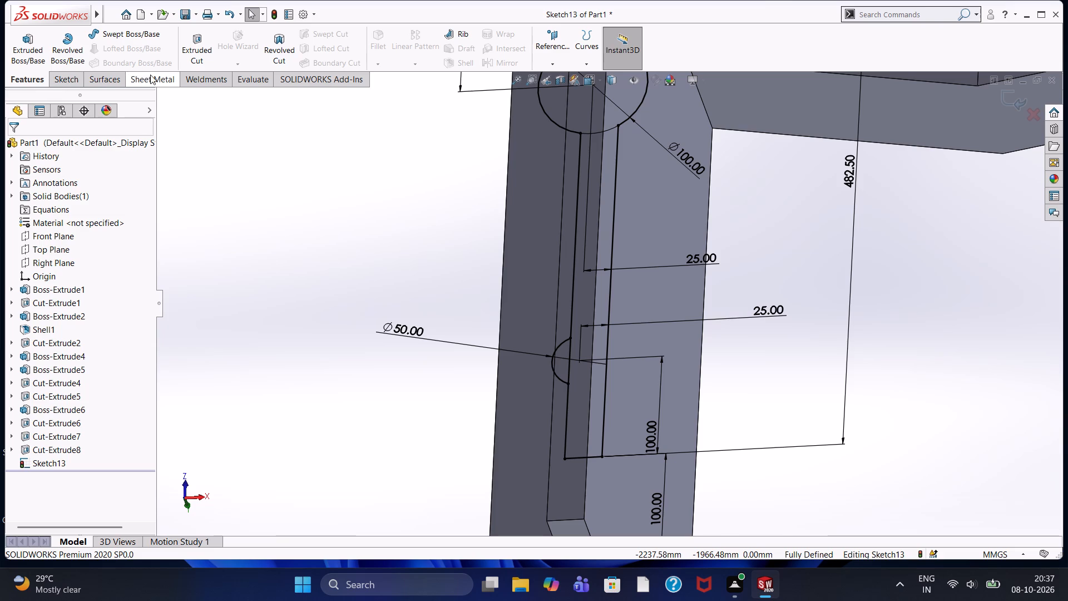
click(61, 77)
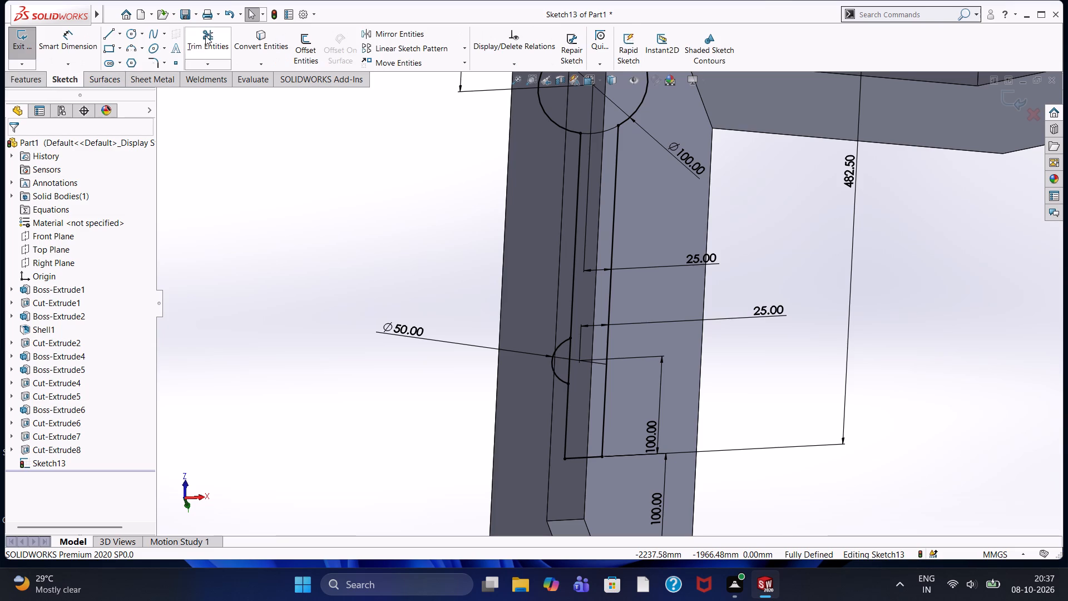
click(205, 36)
click(572, 362)
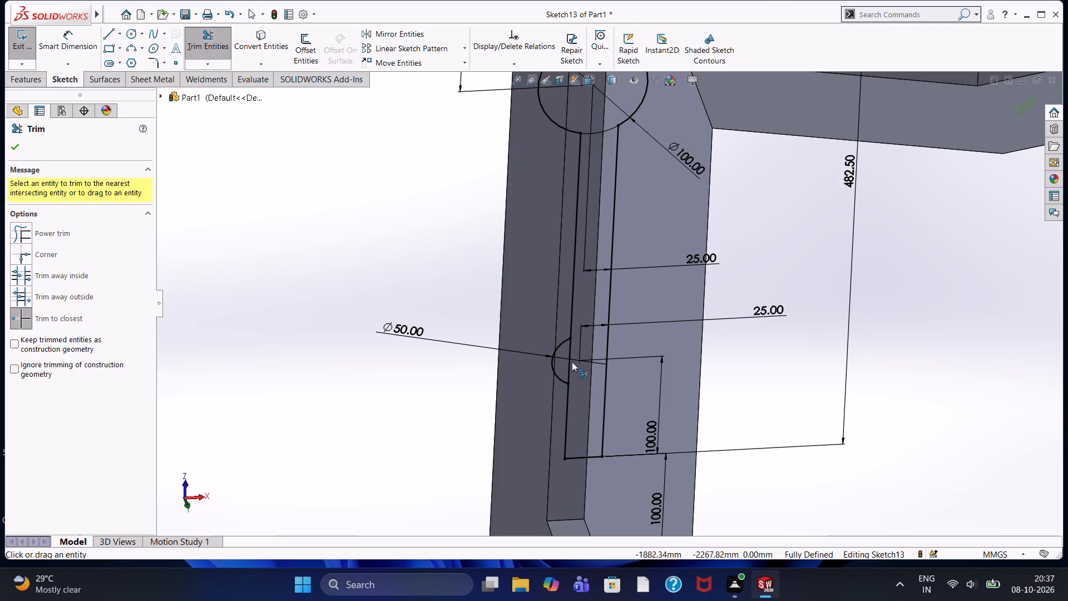
scroll(486, 245, up, 2)
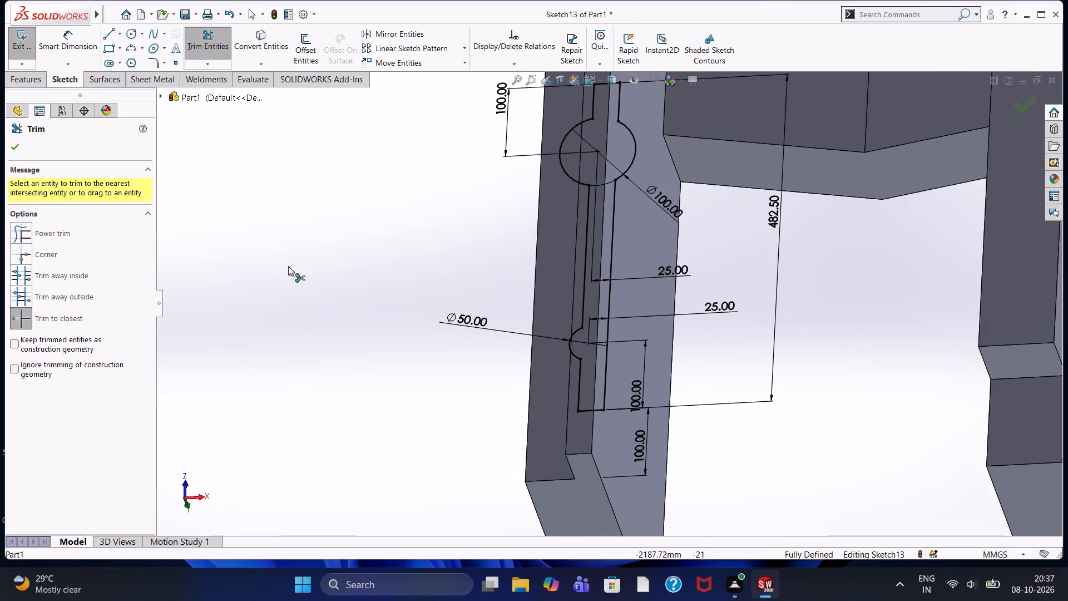
click(8, 144)
Extrude the trimmed profile as Offset From Surface, with a reversed 150 mm offset from the outer wall's narrow step face, merging the result.
click(13, 85)
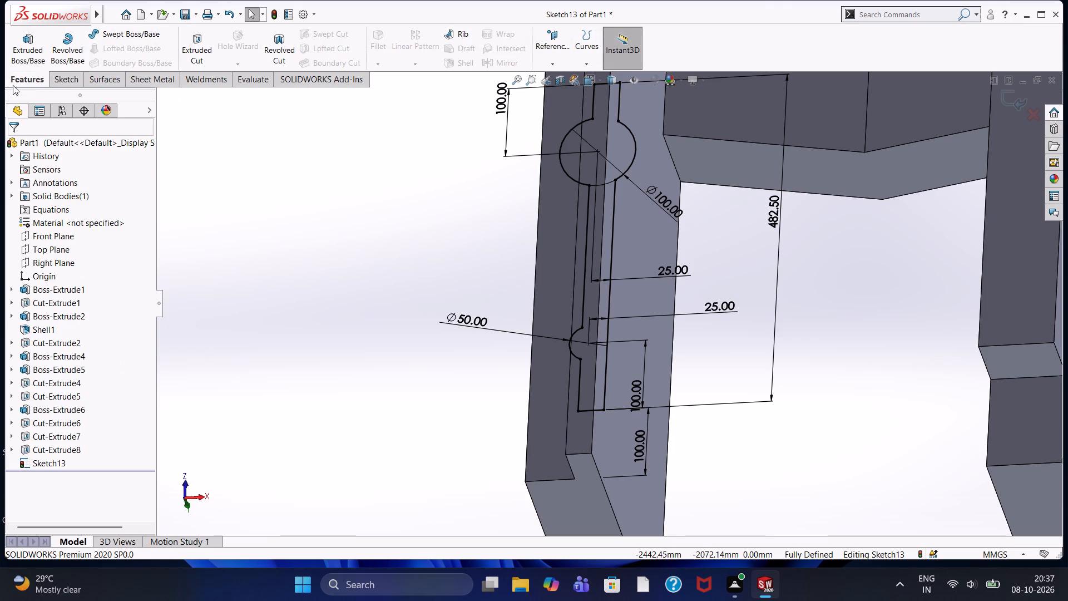
middle_drag(226, 210, 266, 194)
middle_click(266, 194)
middle_drag(321, 265, 304, 243)
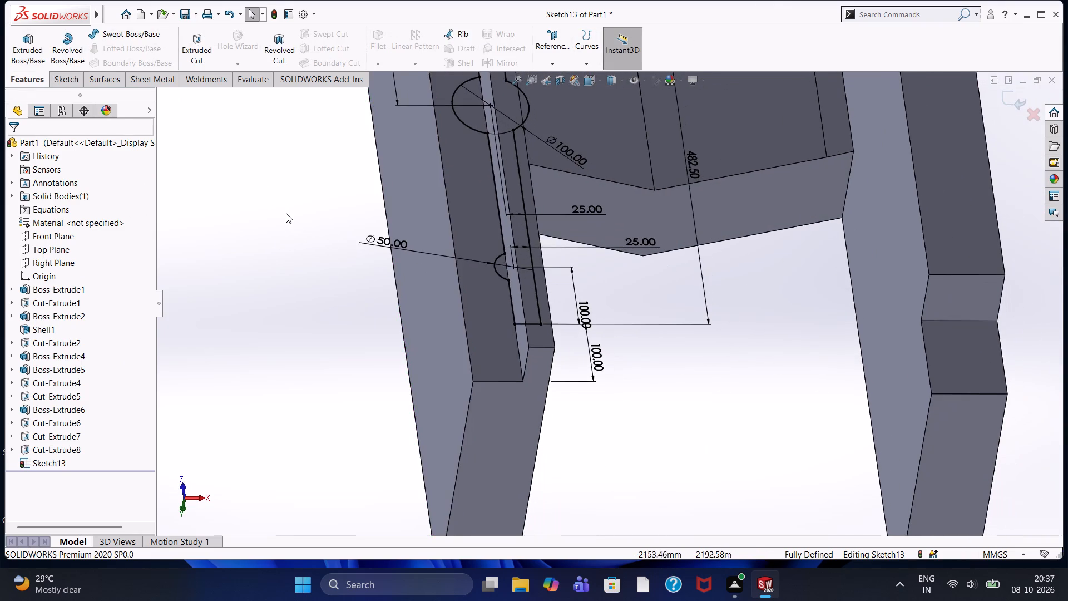
scroll(285, 206, up, 3)
click(33, 53)
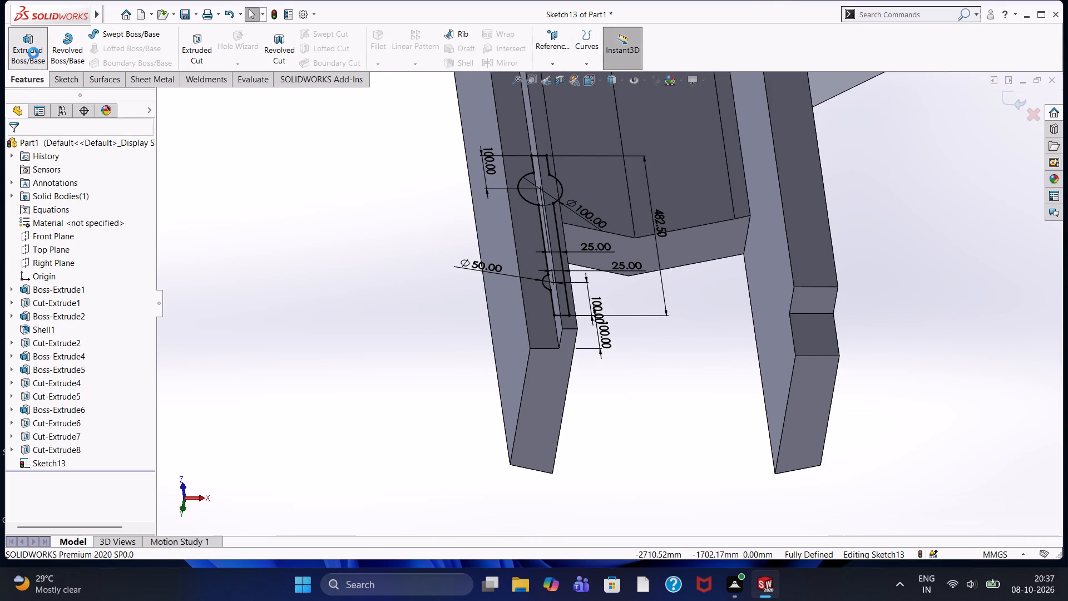
click(102, 221)
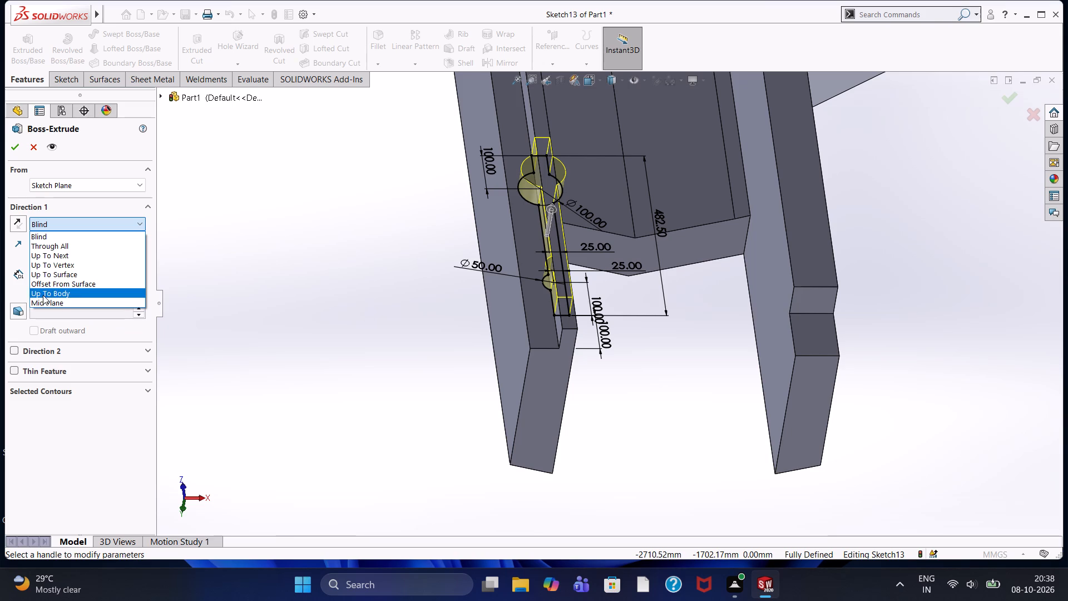
click(79, 285)
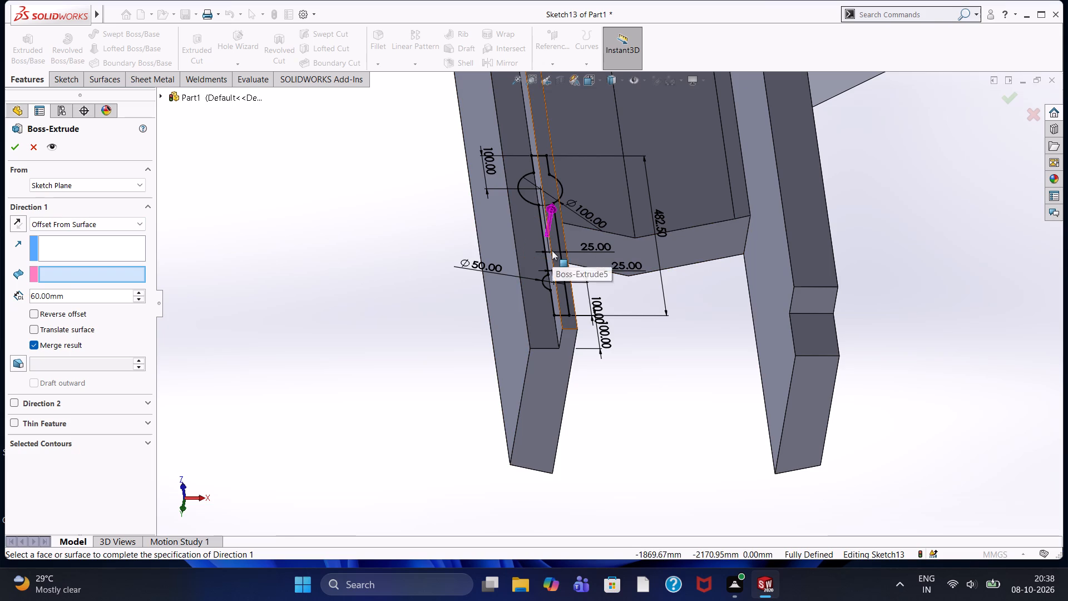
scroll(559, 252, down, 6)
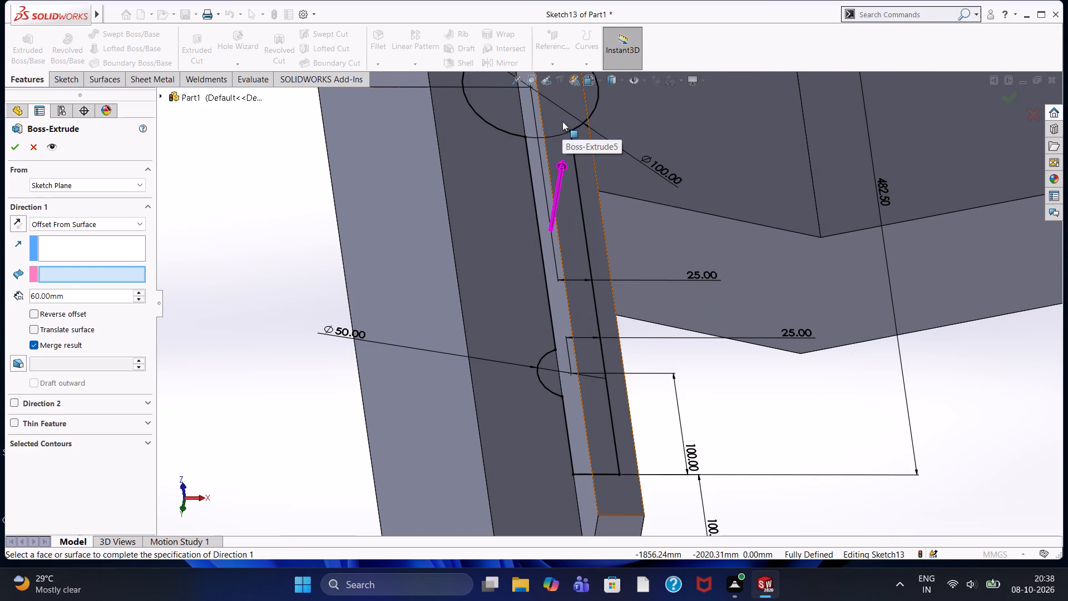
click(560, 119)
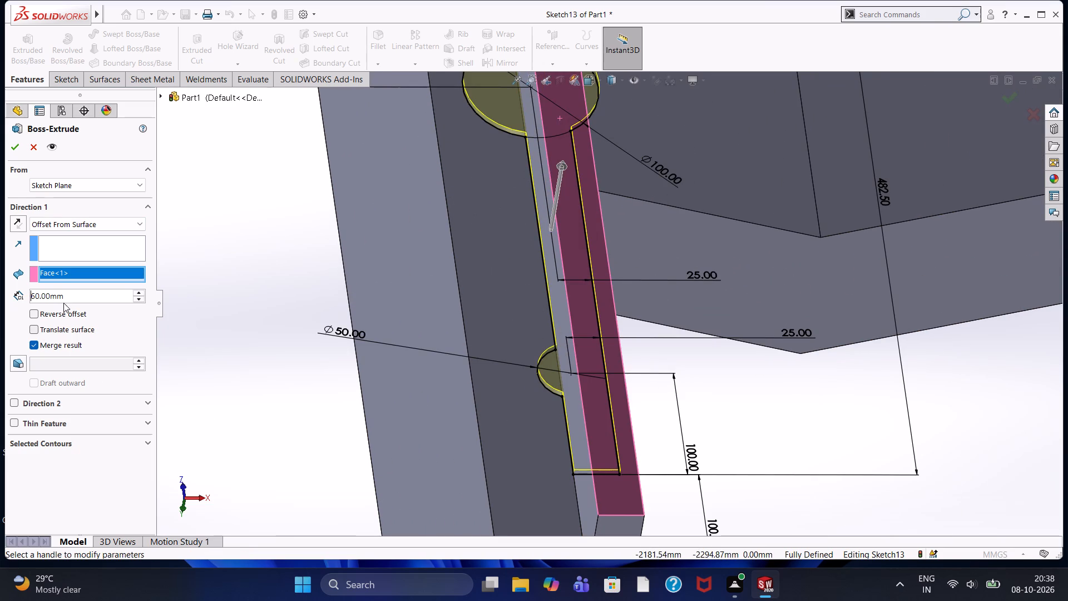
drag(68, 294, 0, 300)
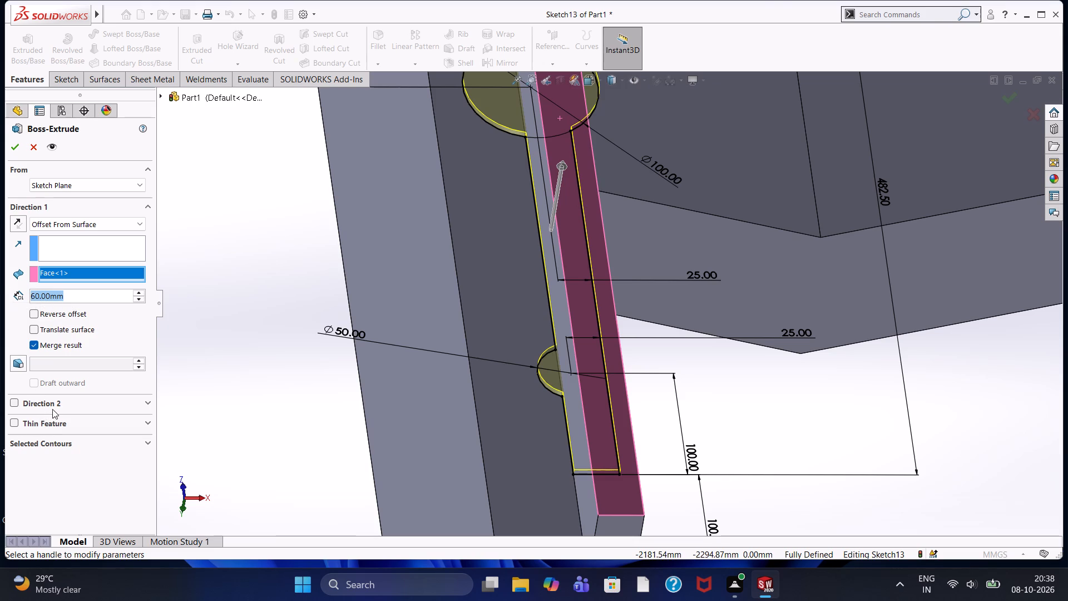
click(33, 312)
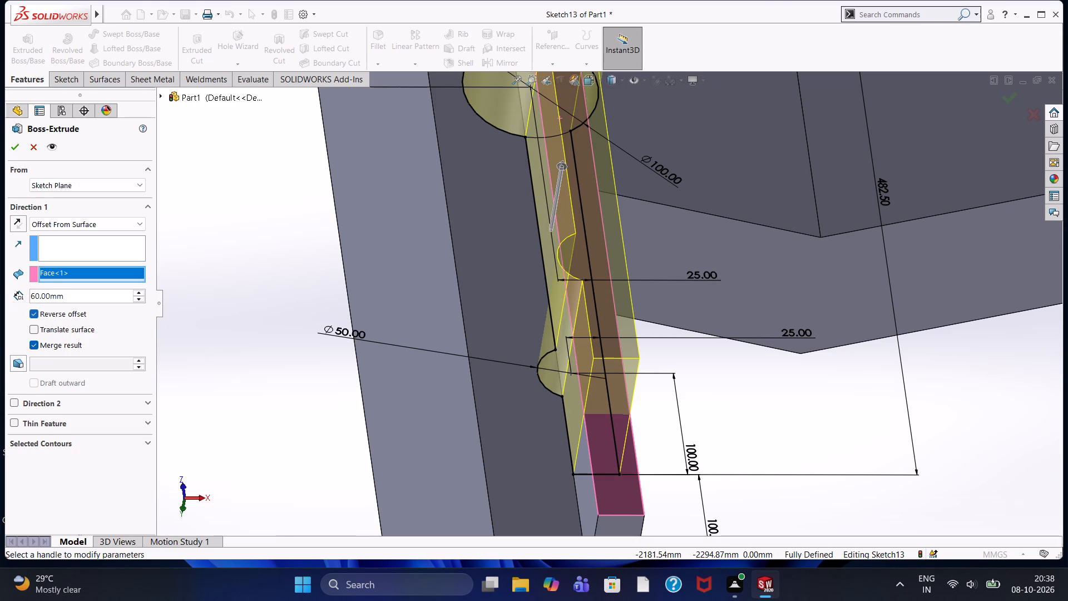
drag(60, 295, 0, 396)
text(15)
key(0)
key(Return)
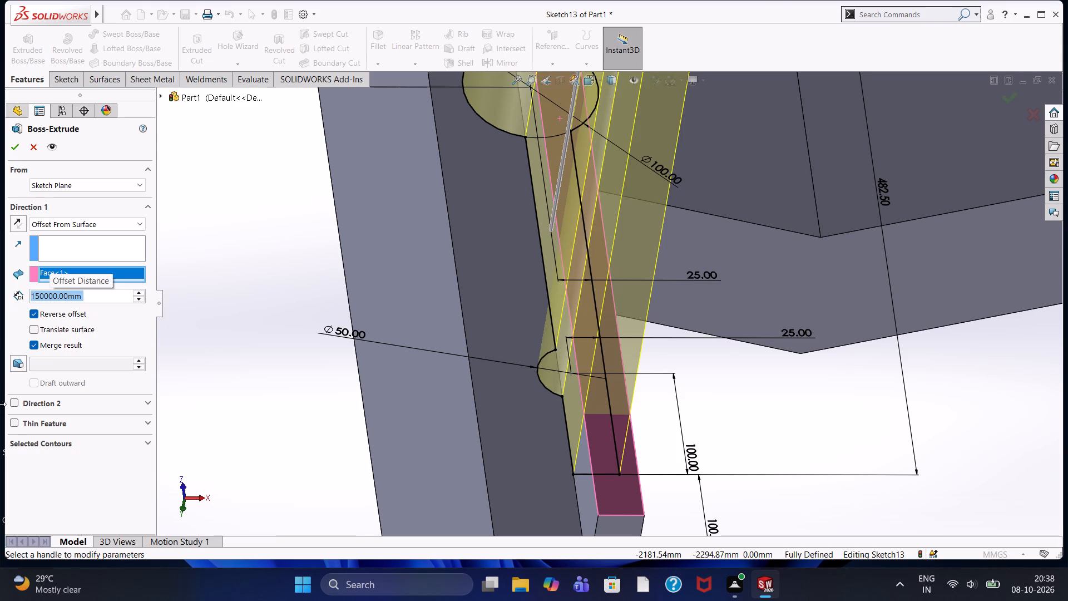
key(BackSpace)
key(BackSpace)
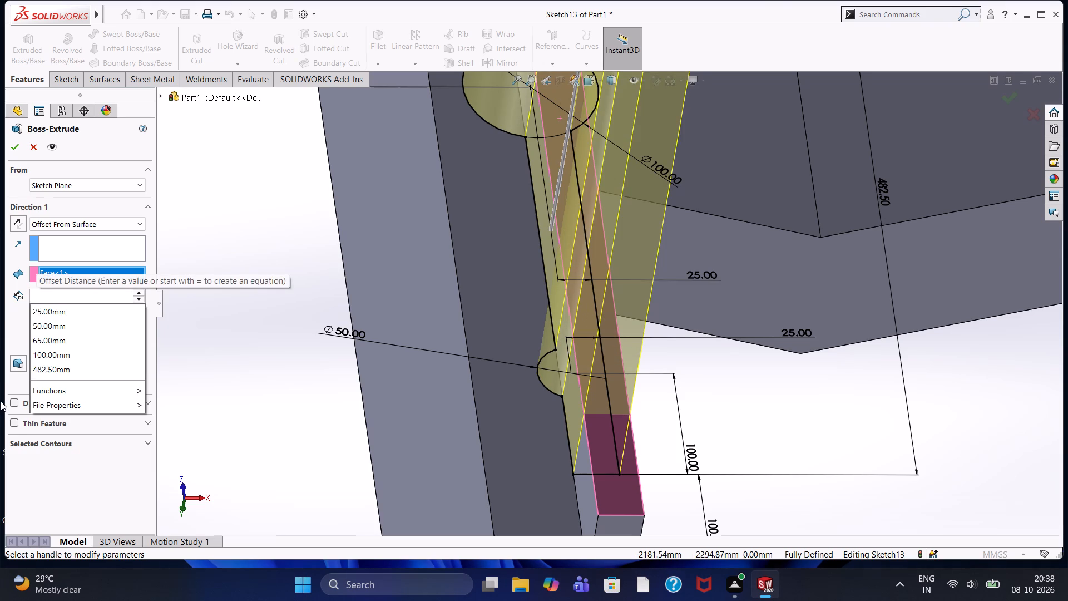
text(15)
text(02)
key(Return)
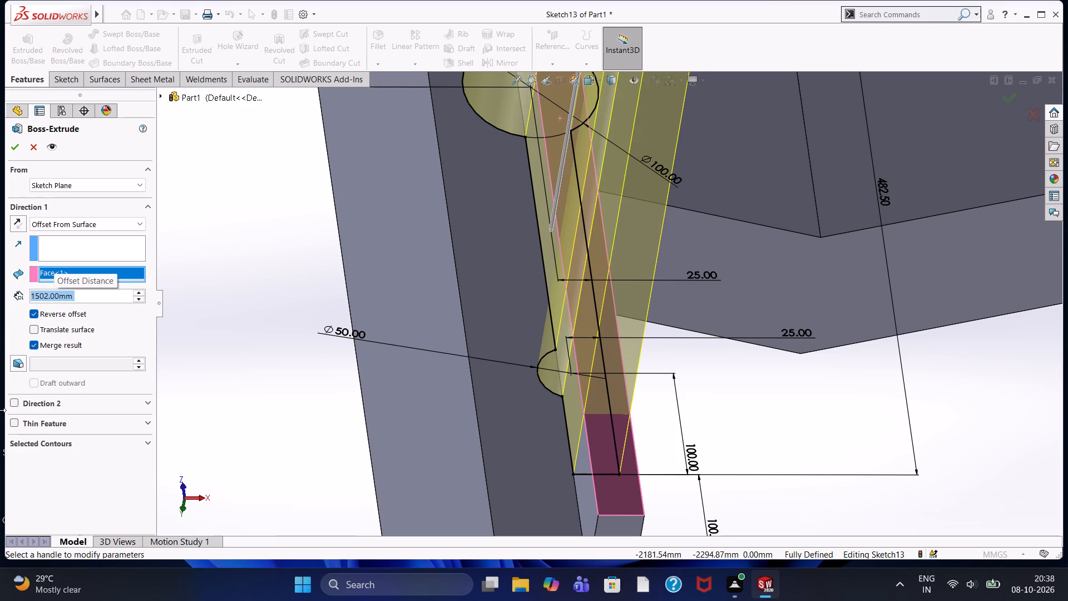
key(1)
text(50)
key(Return)
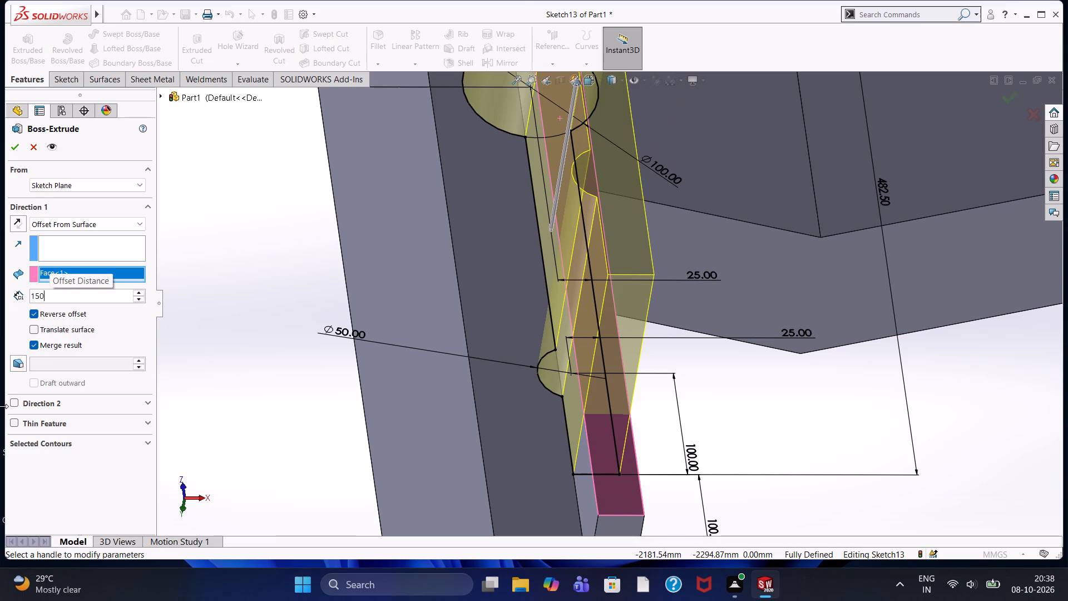
click(12, 146)
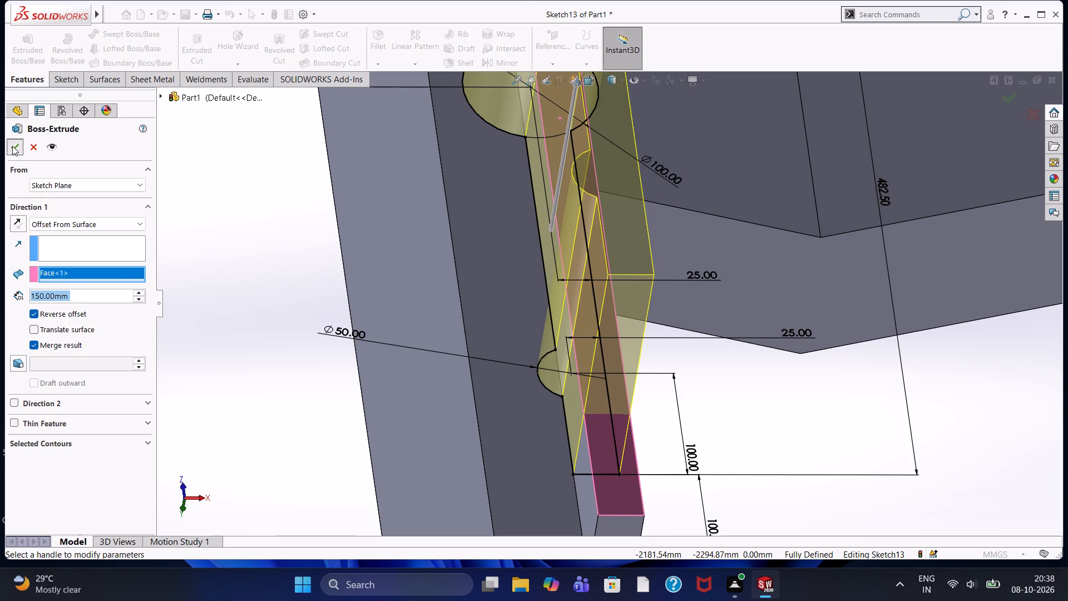
click(298, 240)
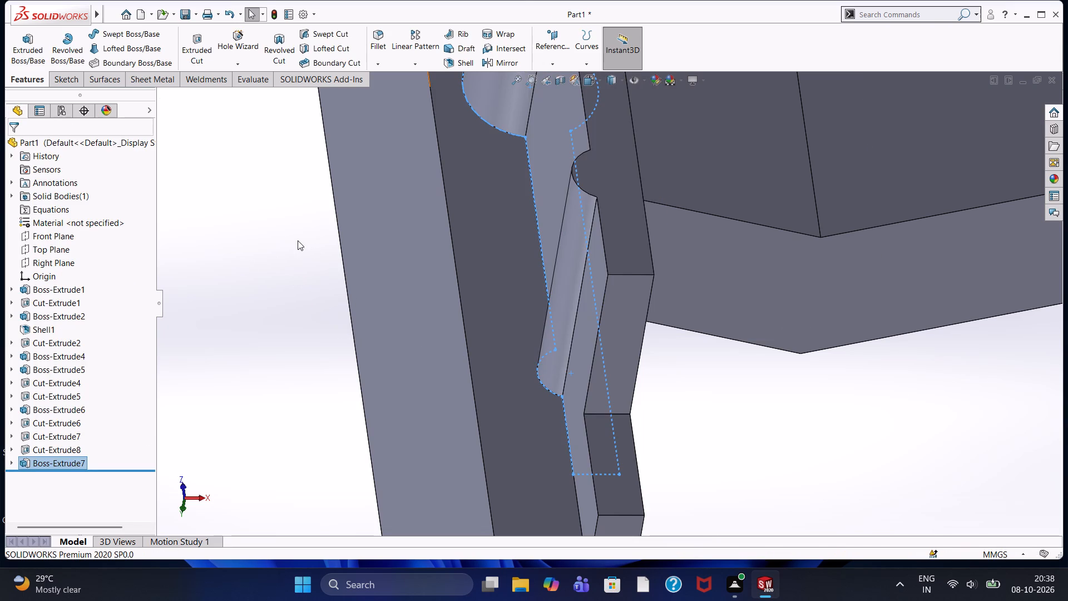
Examine the extruded rectangle-and-circles profile on the outer wall and compare it with the opposite notched wall.
scroll(298, 240, up, 2)
scroll(404, 211, up, 3)
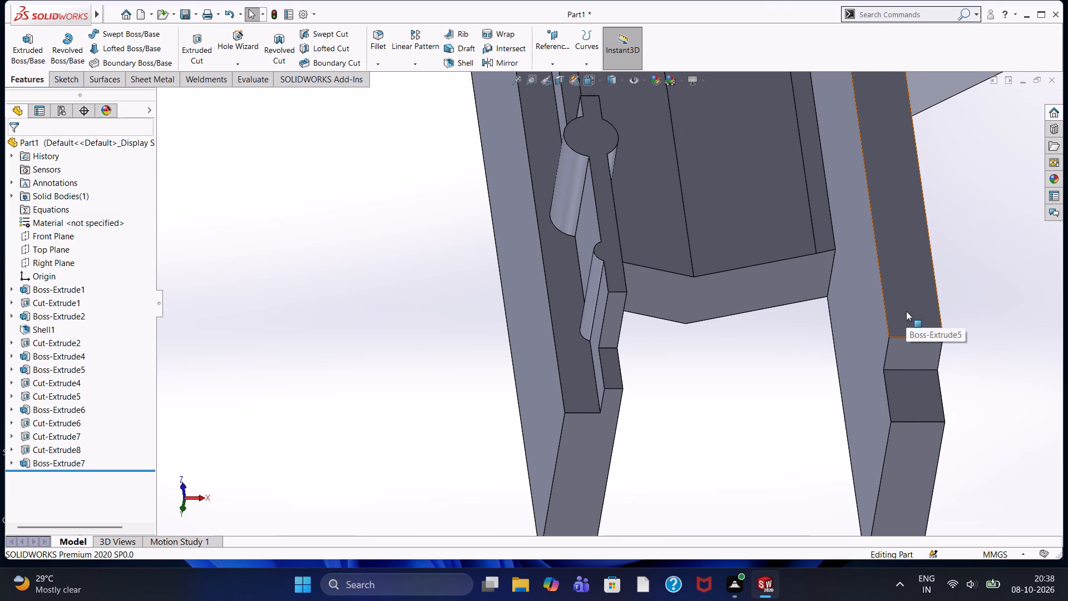
scroll(790, 238, up, 2)
scroll(716, 231, up, 3)
scroll(546, 211, up, 5)
scroll(607, 268, down, 2)
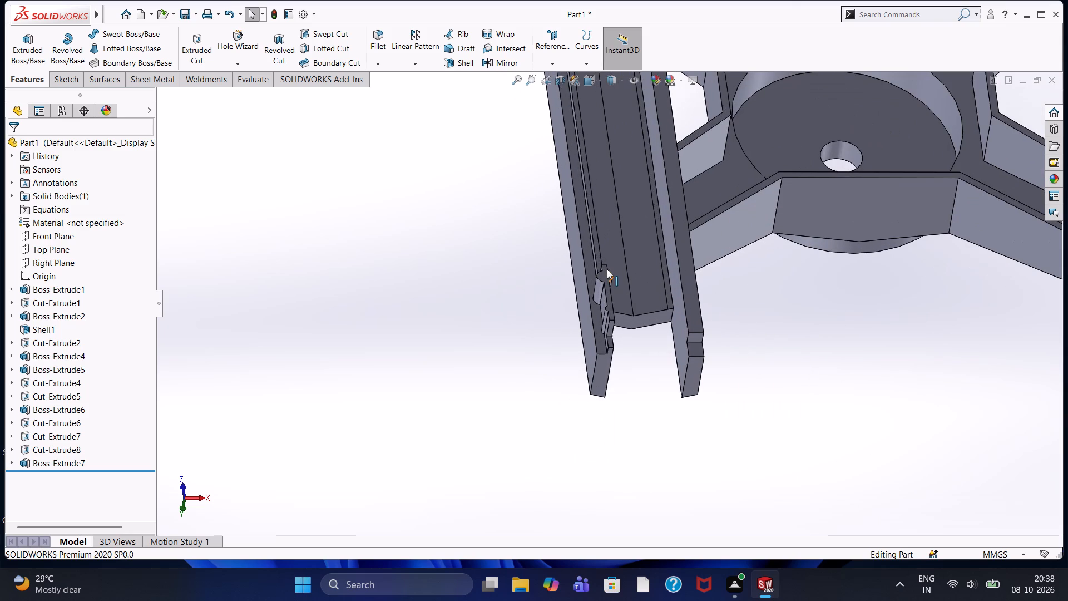
scroll(672, 308, up, 1)
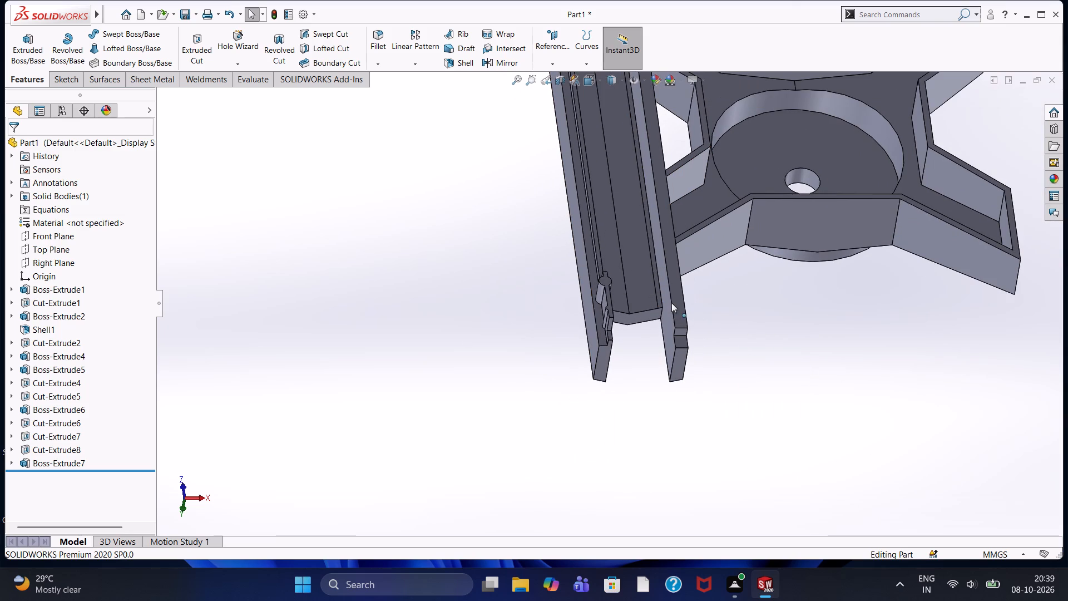
scroll(670, 300, down, 6)
scroll(588, 332, up, 6)
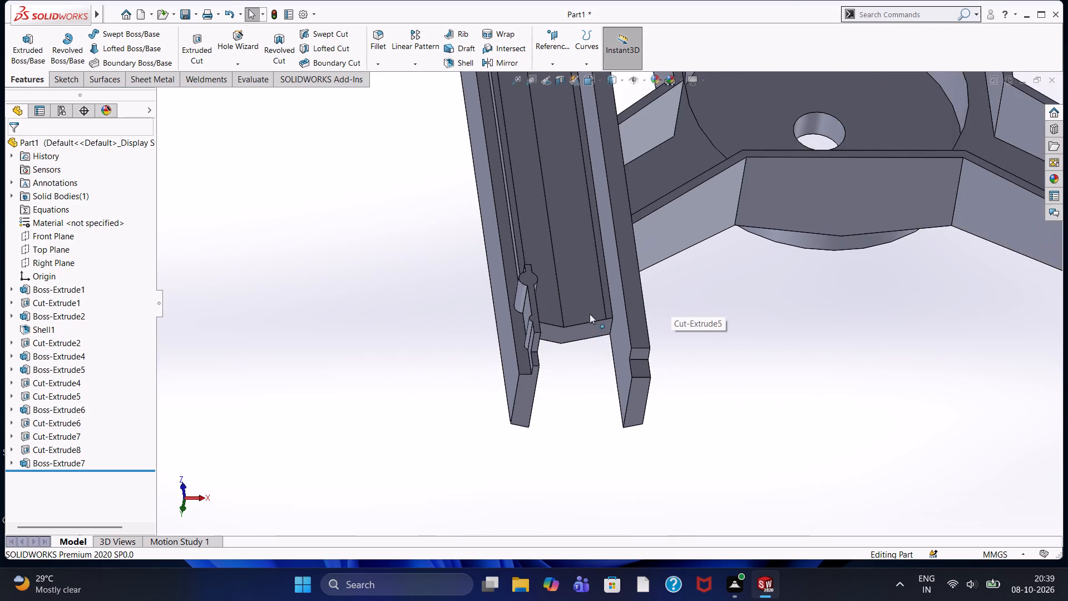
scroll(597, 305, up, 5)
Examine the whole part from the hub side, including the four arms, raised disc, side bar and both end walls.
middle_drag(515, 297, 530, 280)
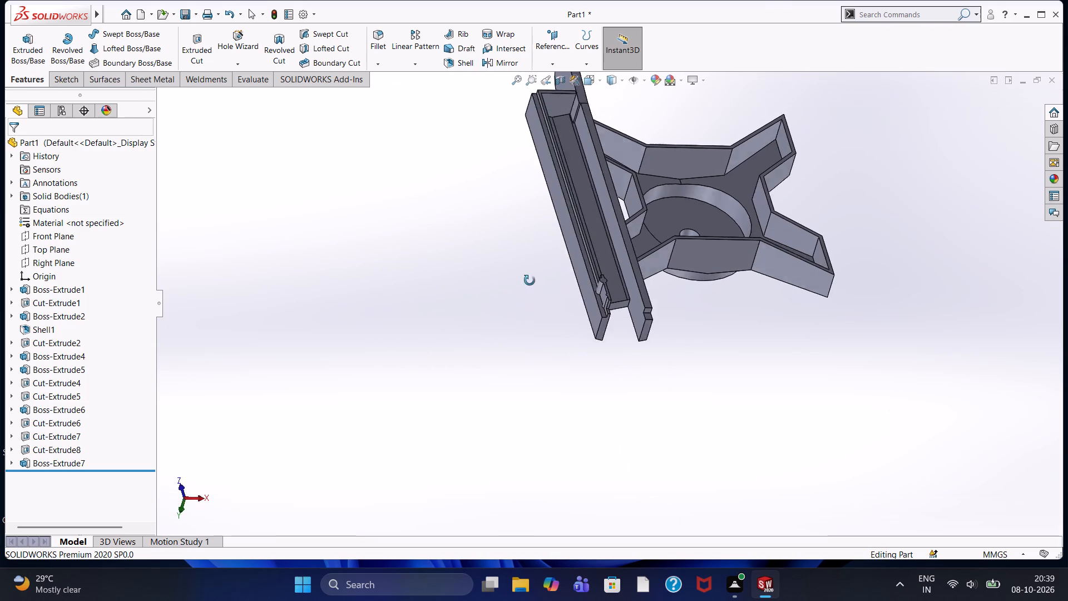
middle_drag(530, 280, 625, 174)
middle_drag(625, 173, 685, 58)
middle_click(685, 58)
middle_click(685, 58)
scroll(773, 194, up, 3)
scroll(787, 282, down, 2)
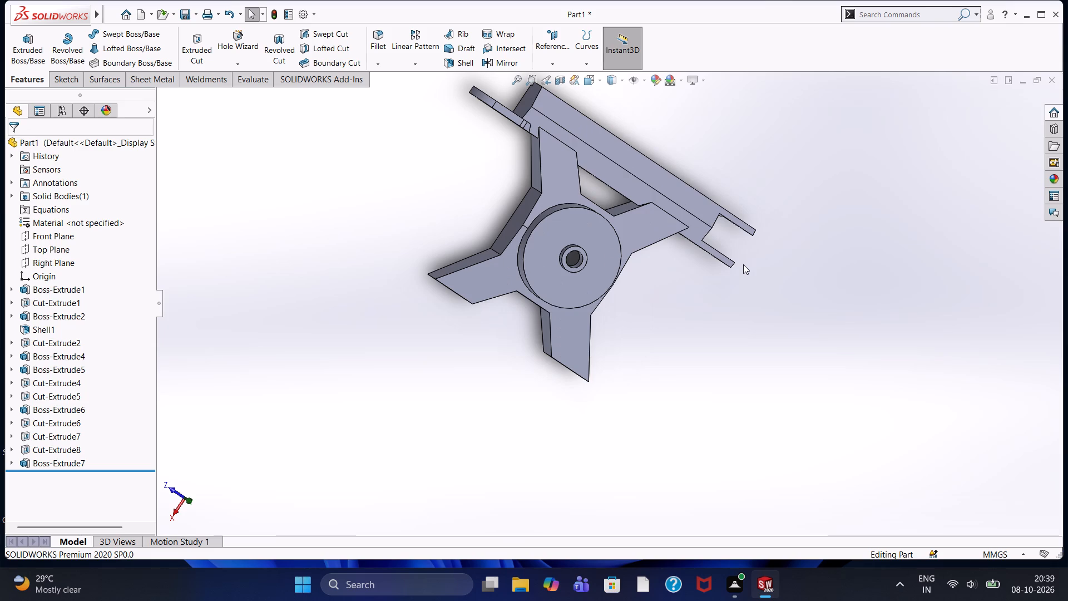
scroll(598, 267, up, 4)
scroll(605, 285, down, 5)
scroll(607, 290, up, 4)
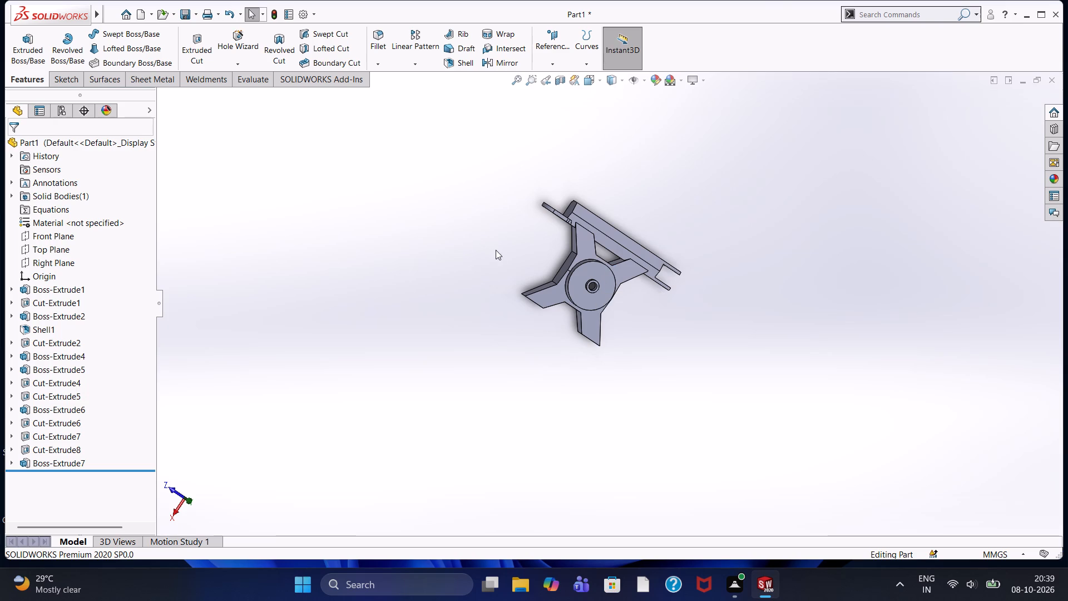
middle_drag(496, 245, 489, 240)
middle_drag(488, 239, 467, 181)
middle_click(464, 168)
middle_drag(464, 164, 464, 142)
middle_drag(493, 233, 477, 169)
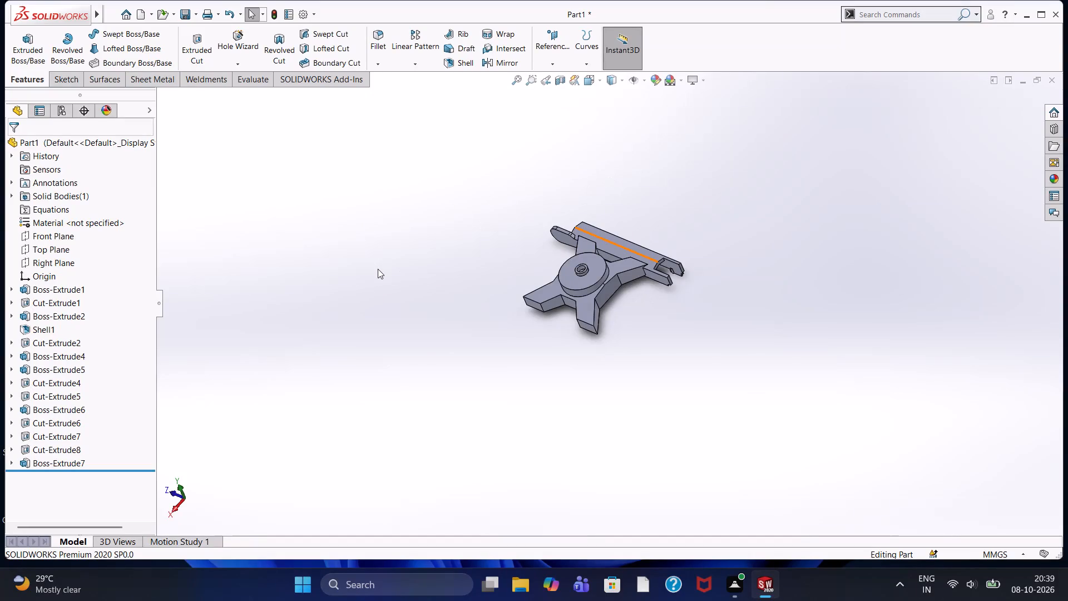
scroll(736, 230, down, 1)
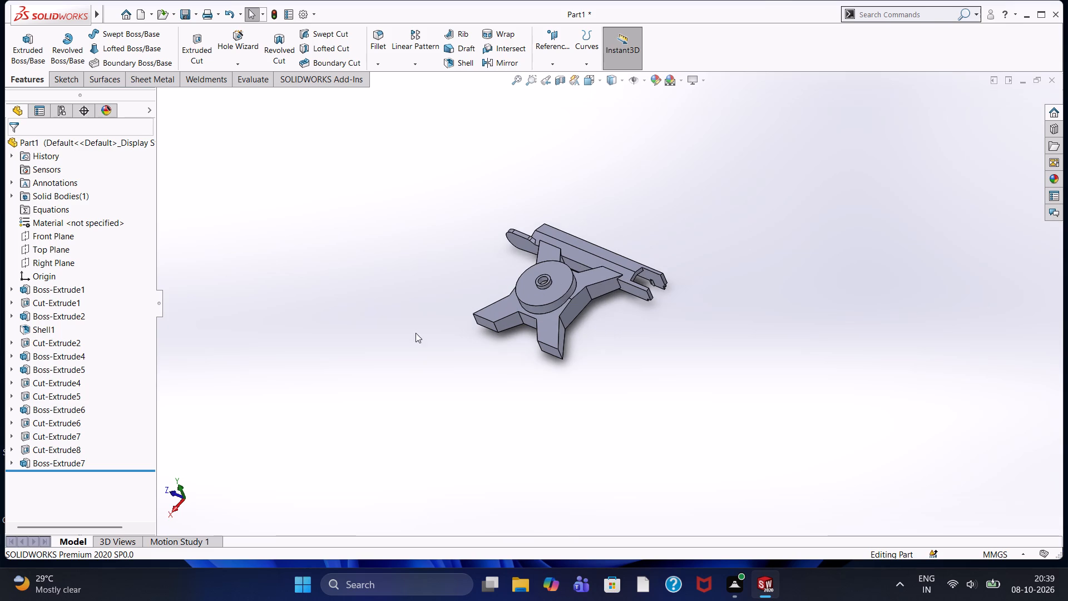
scroll(441, 314, down, 2)
scroll(556, 265, down, 1)
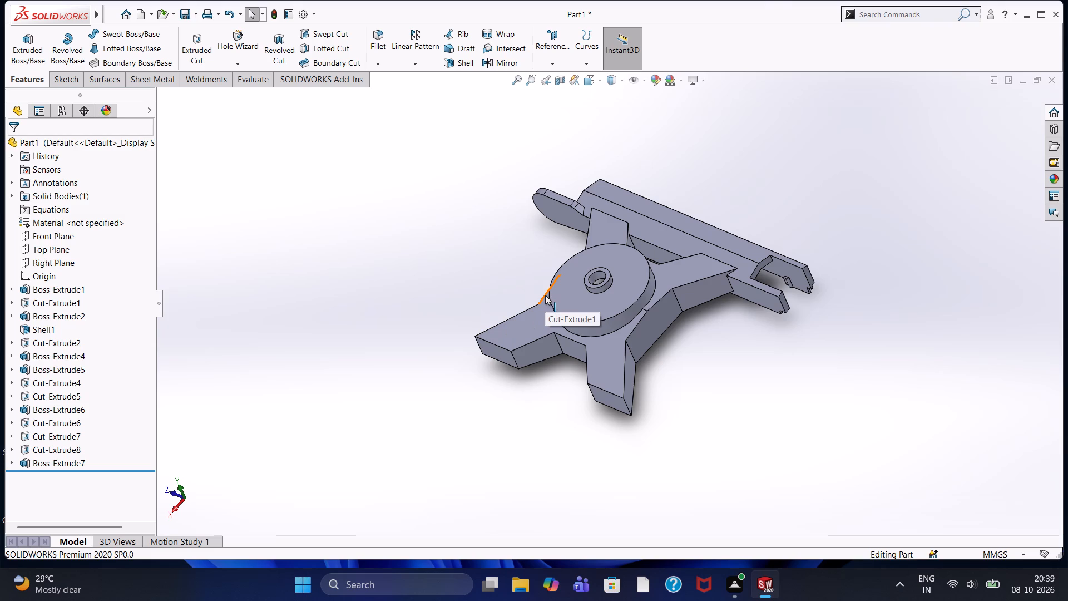
scroll(612, 300, down, 2)
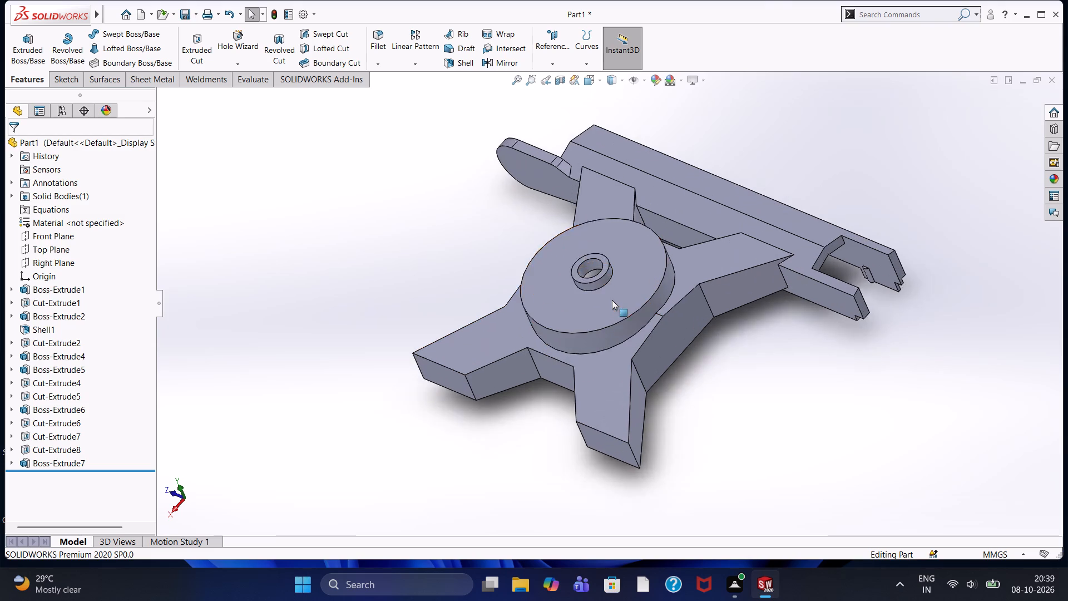
scroll(612, 300, down, 3)
scroll(608, 295, up, 1)
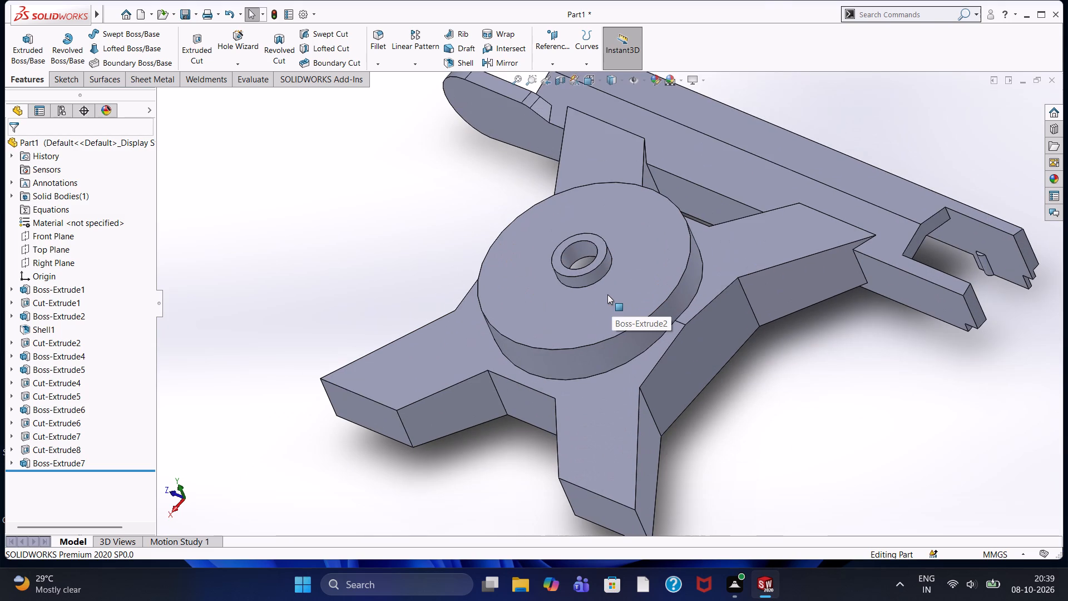
scroll(607, 294, down, 2)
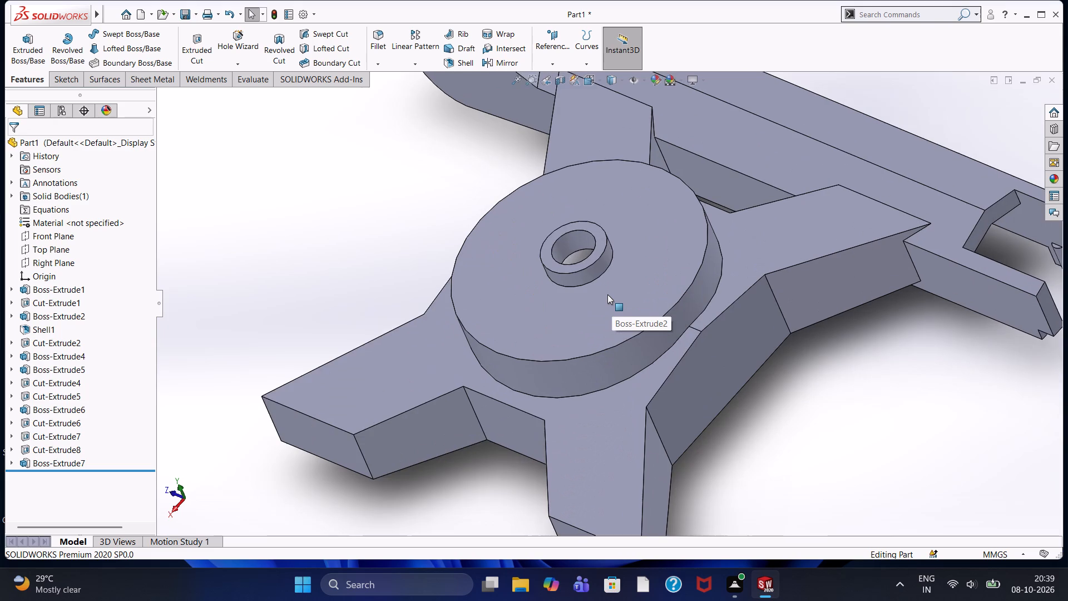
scroll(607, 293, up, 11)
scroll(567, 280, down, 4)
scroll(567, 280, up, 4)
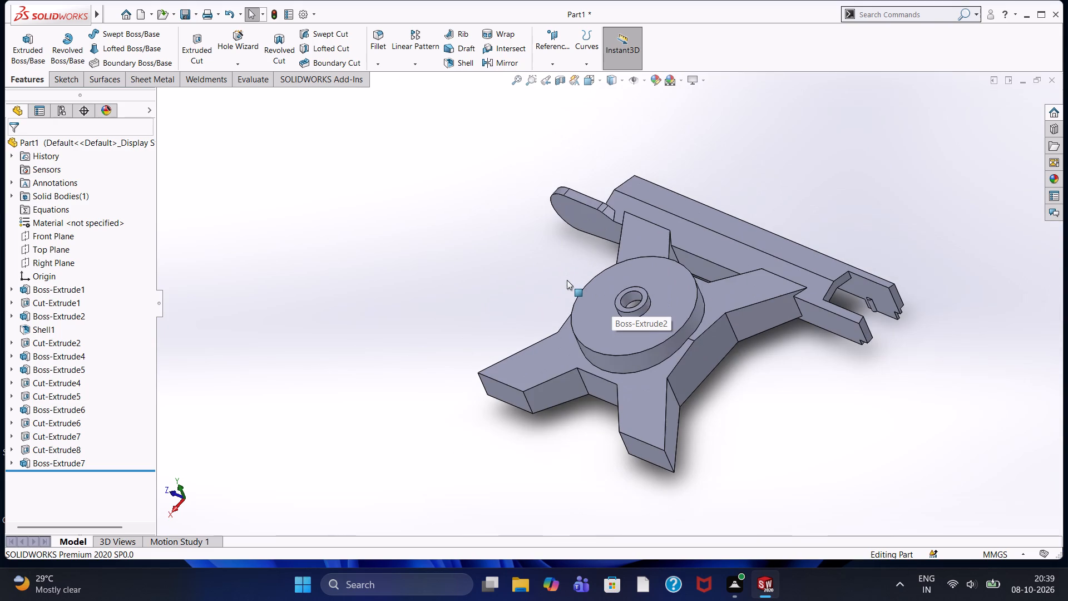
scroll(567, 280, up, 2)
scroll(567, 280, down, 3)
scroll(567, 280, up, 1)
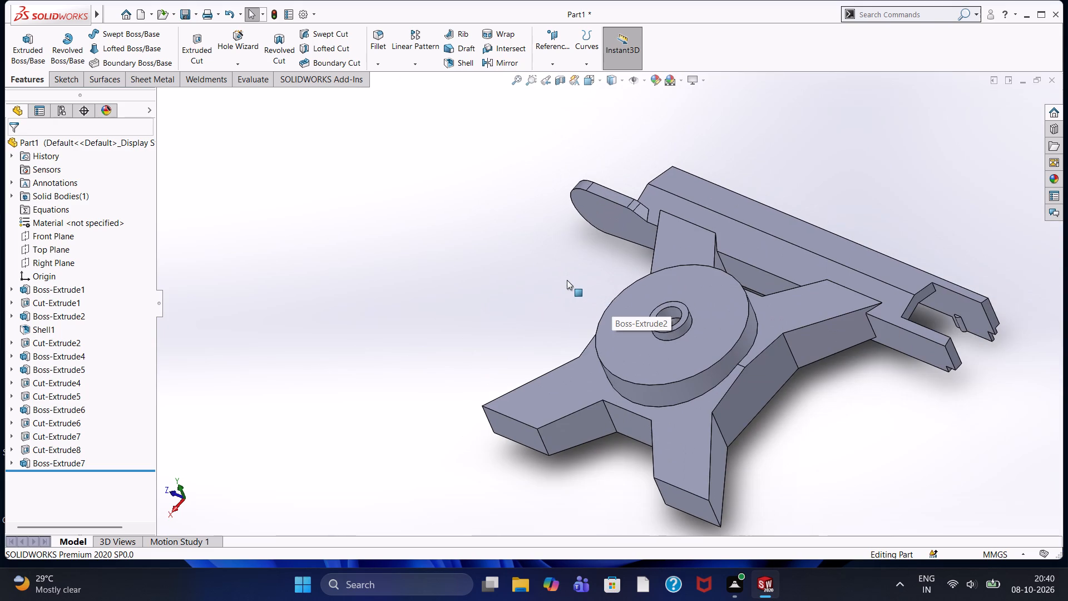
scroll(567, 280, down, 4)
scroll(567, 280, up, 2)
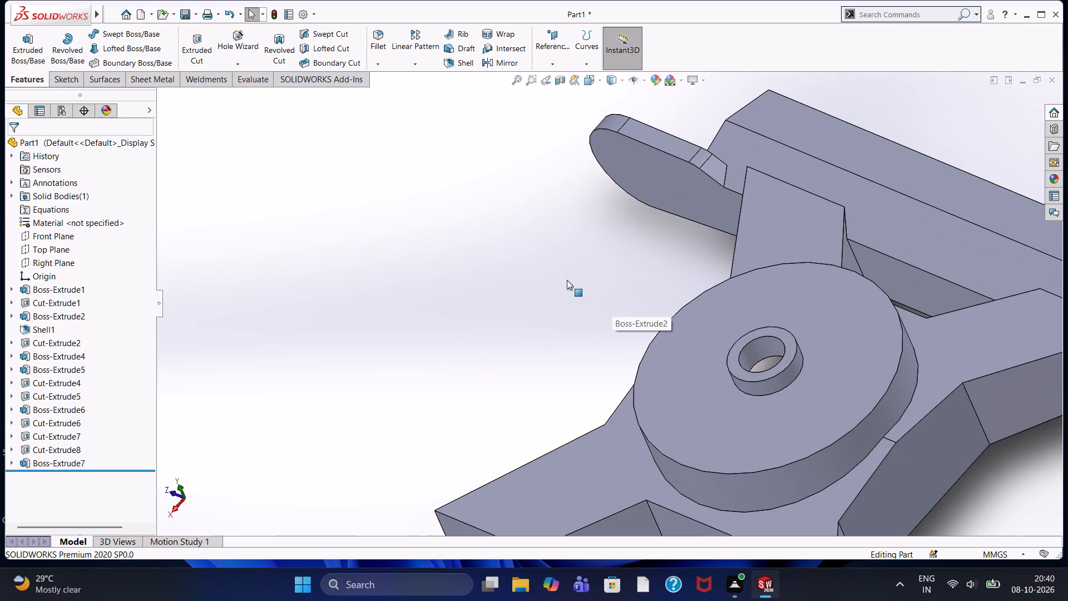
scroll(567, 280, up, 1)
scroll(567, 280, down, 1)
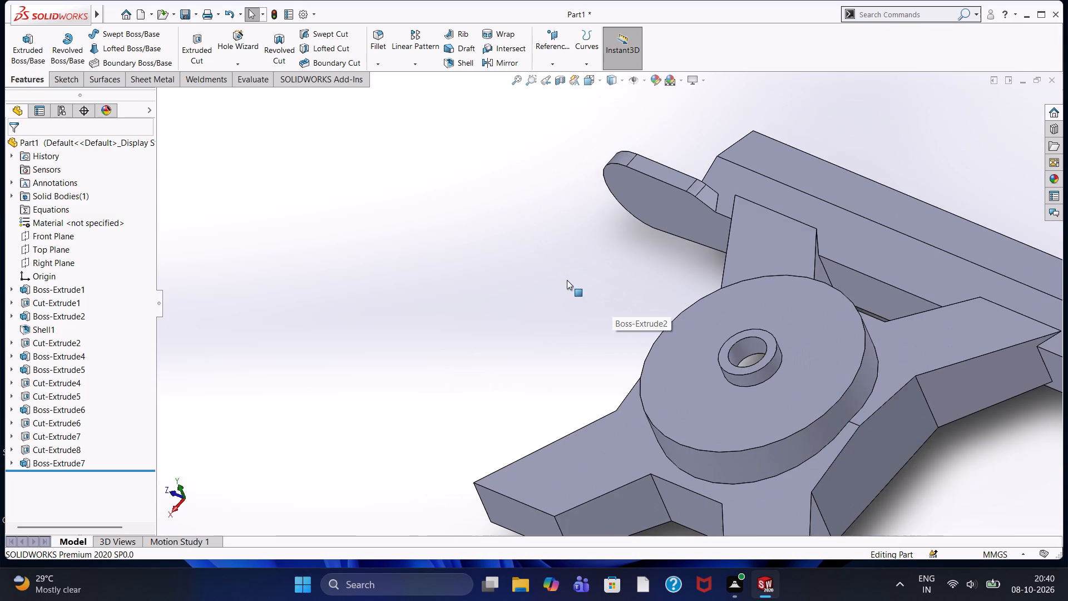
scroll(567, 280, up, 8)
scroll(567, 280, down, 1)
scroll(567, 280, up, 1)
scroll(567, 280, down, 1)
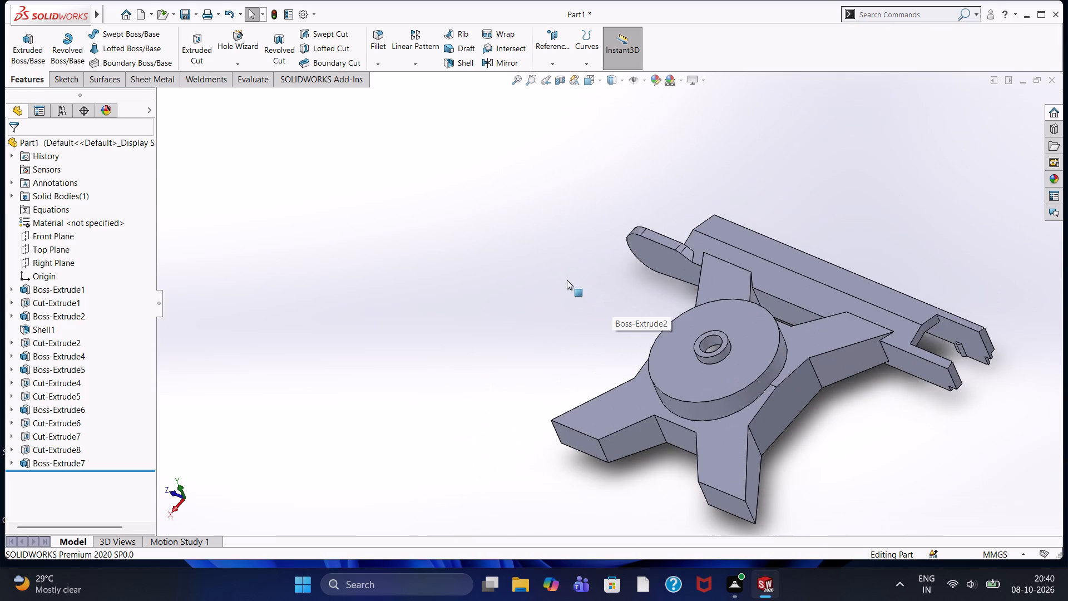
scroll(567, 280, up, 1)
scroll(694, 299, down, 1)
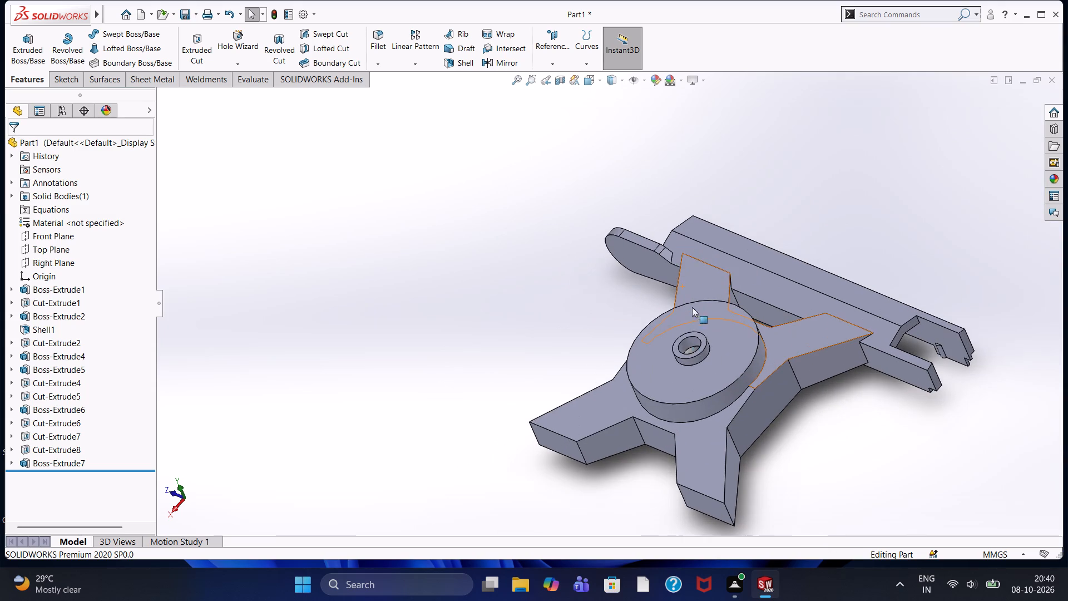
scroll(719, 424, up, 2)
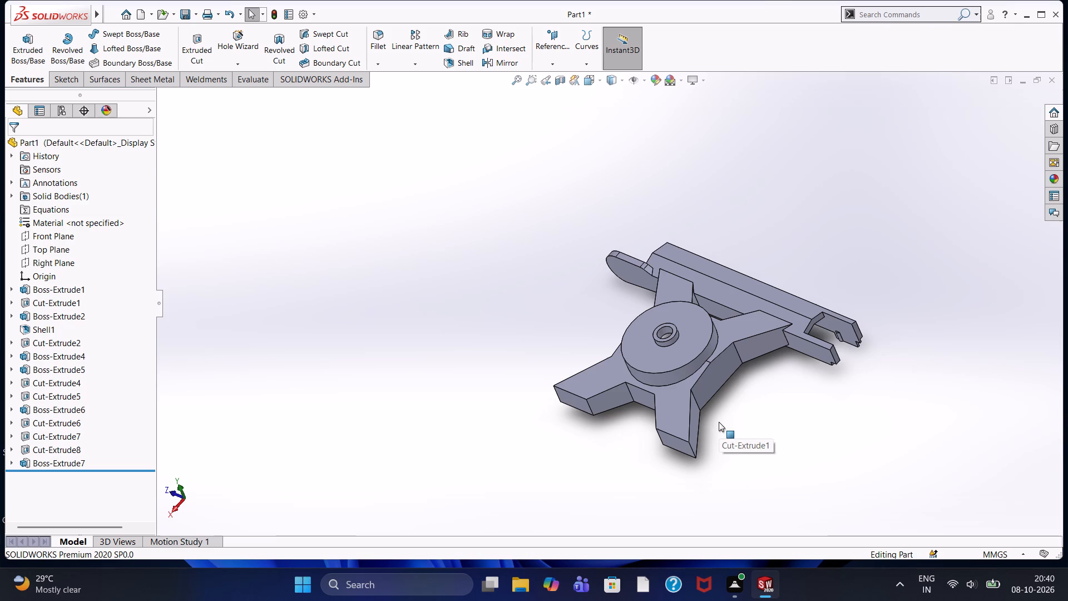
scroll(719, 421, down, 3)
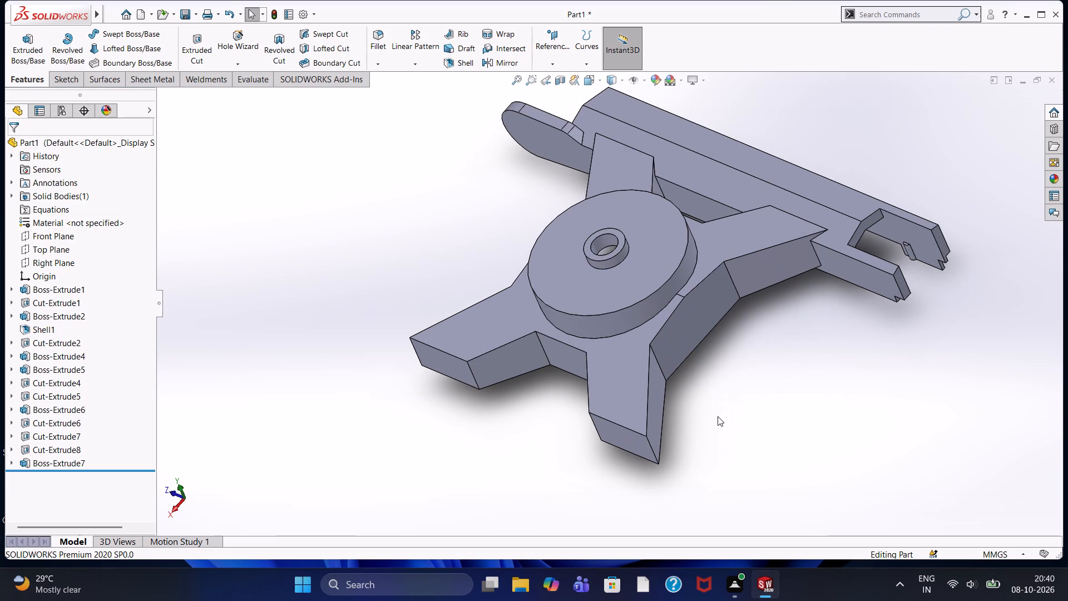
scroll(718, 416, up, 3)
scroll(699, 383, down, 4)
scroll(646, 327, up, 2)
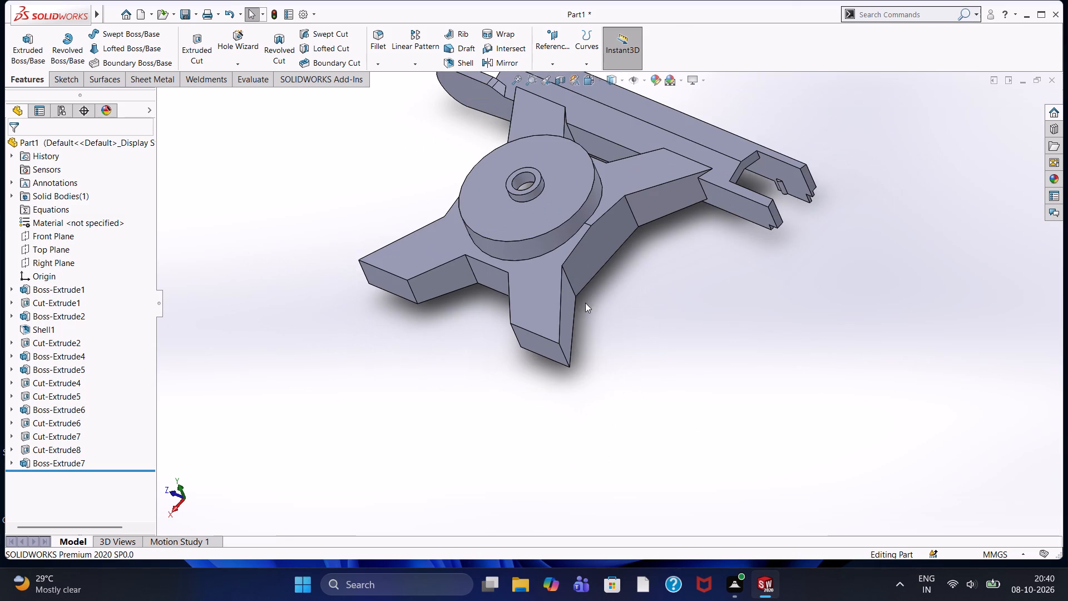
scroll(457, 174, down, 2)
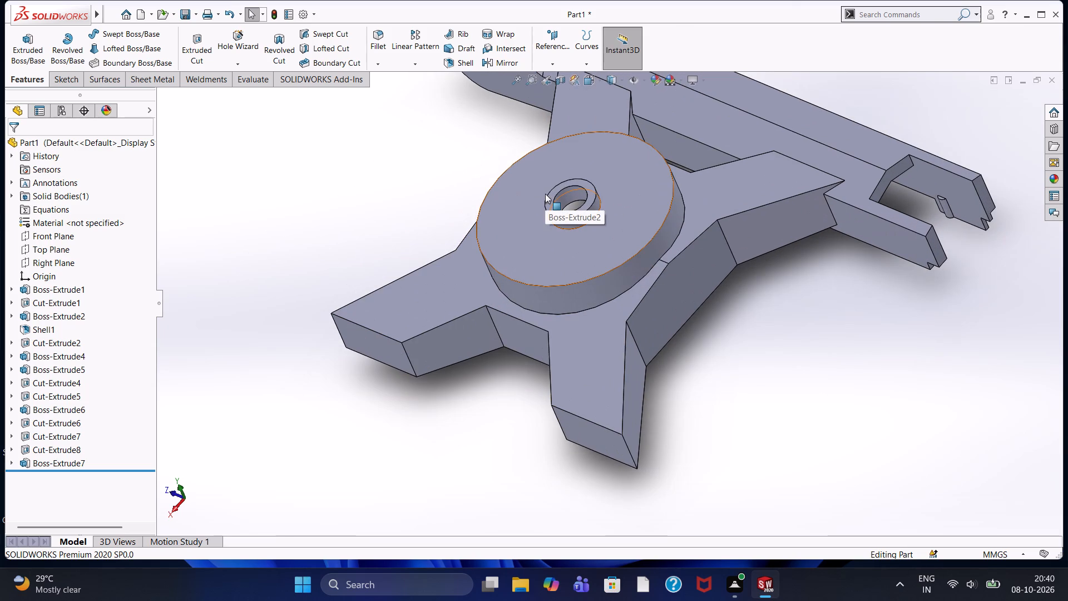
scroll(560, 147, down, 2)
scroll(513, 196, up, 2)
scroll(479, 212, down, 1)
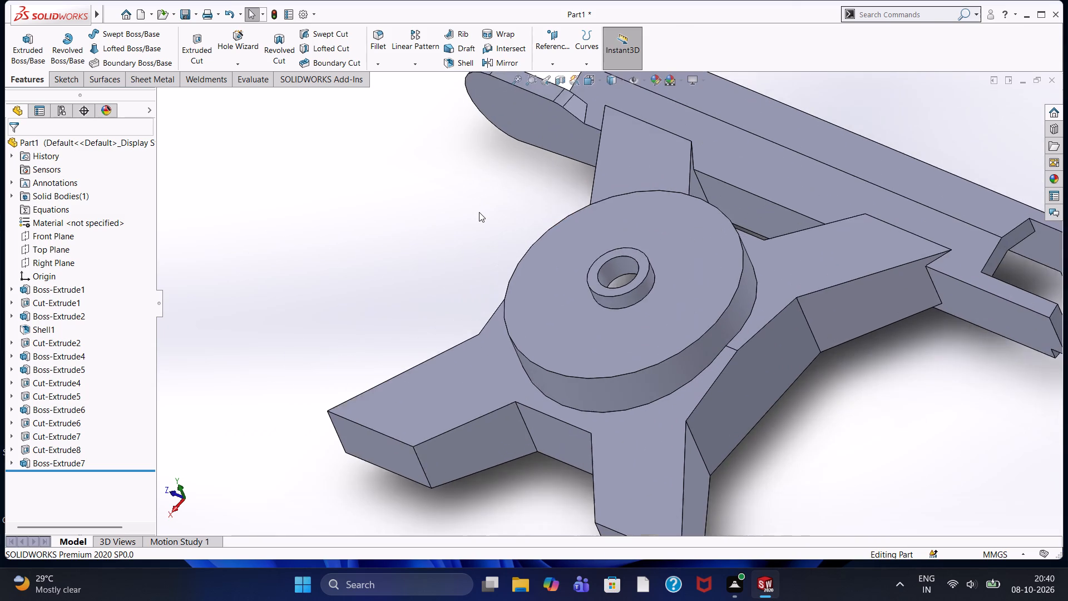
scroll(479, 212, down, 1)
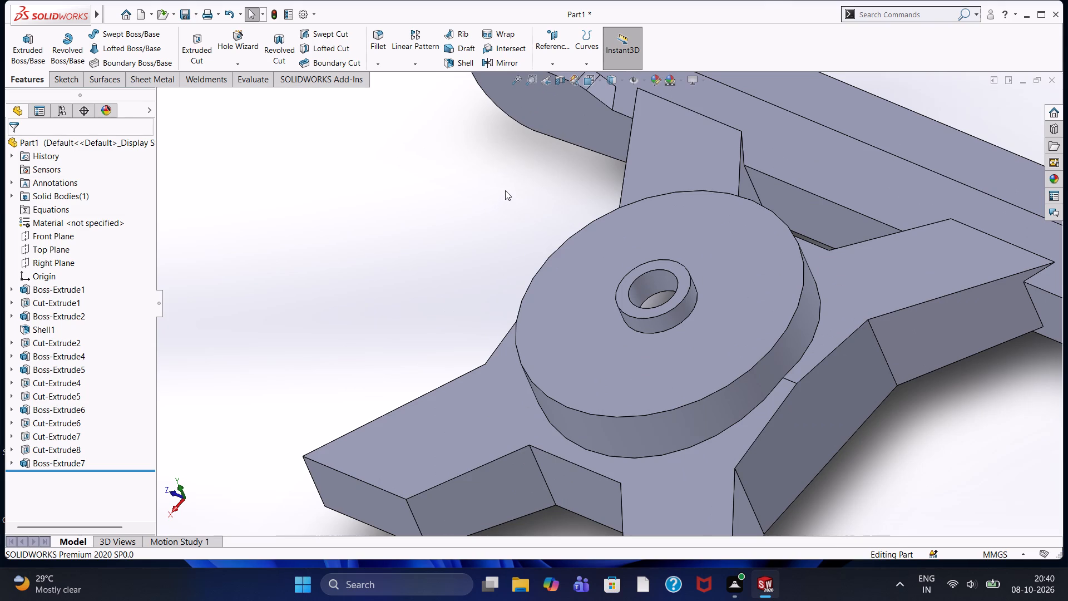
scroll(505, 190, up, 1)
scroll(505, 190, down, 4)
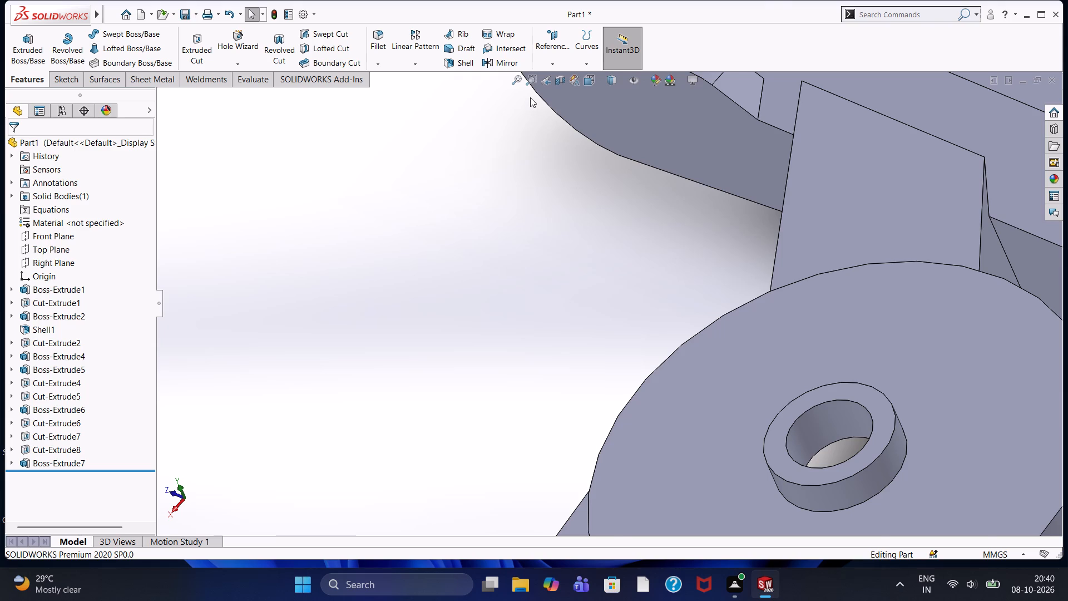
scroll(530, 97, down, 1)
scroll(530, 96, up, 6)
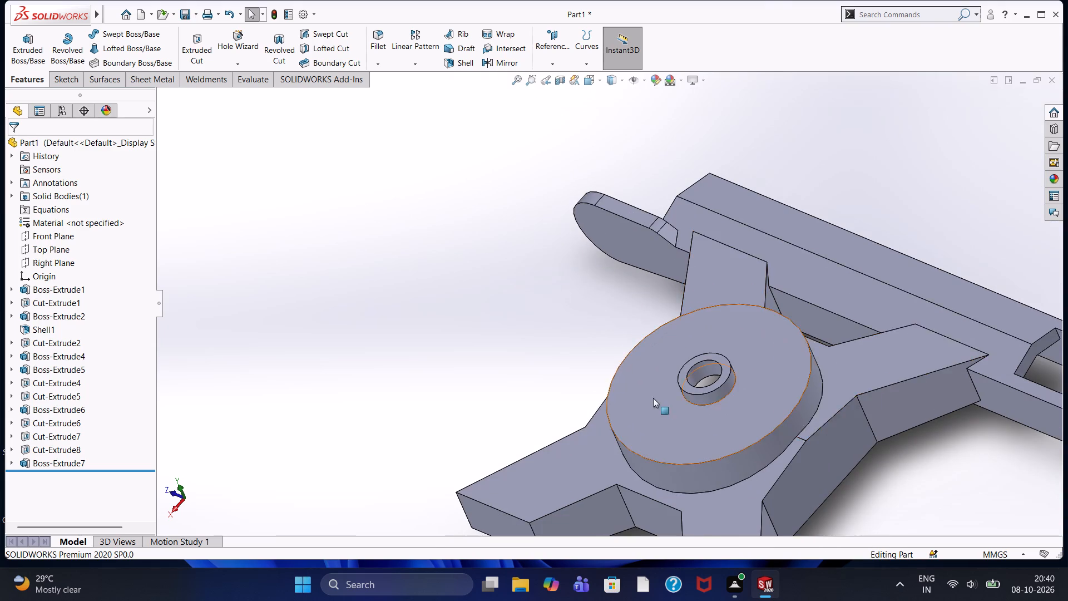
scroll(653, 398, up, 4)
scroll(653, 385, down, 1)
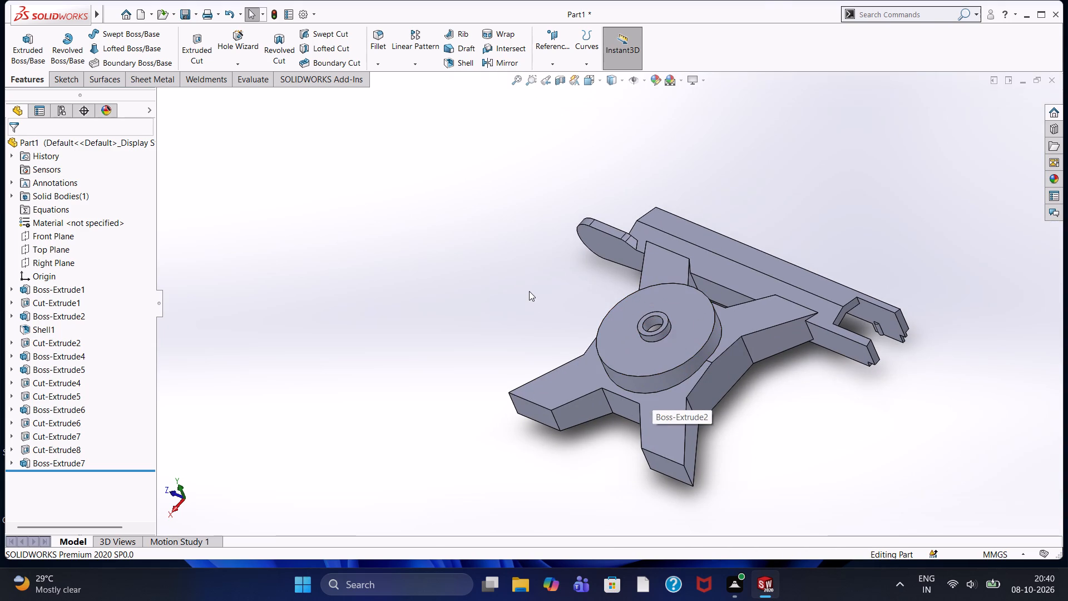
Examine the raised disc with its central bored collar and the rounded extension at the end of the side bar.
middle_drag(529, 291, 558, 302)
scroll(681, 335, down, 2)
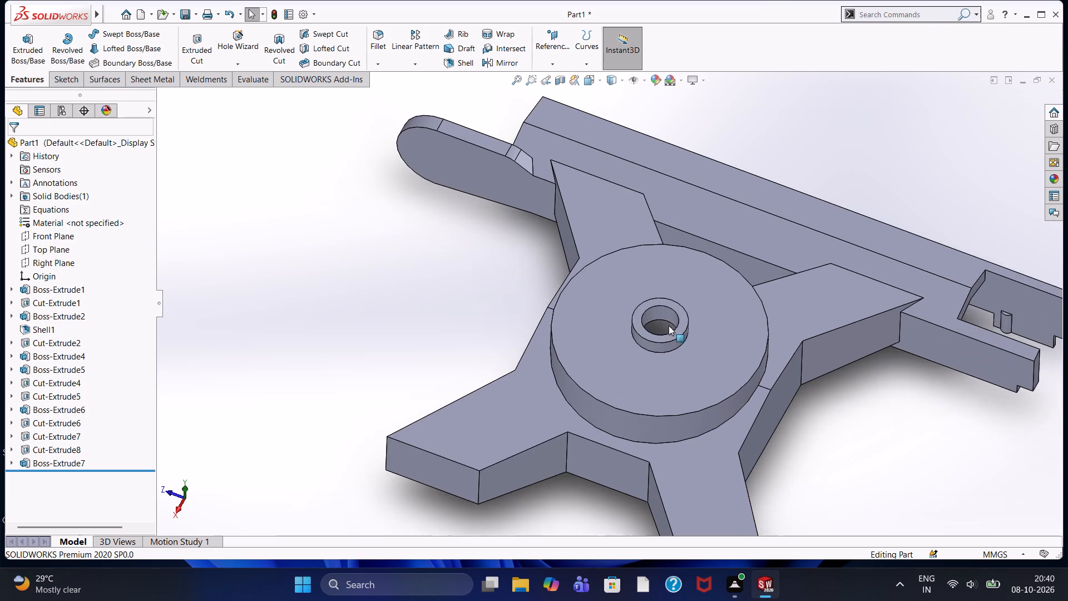
scroll(669, 326, down, 1)
scroll(660, 307, up, 1)
scroll(449, 294, up, 2)
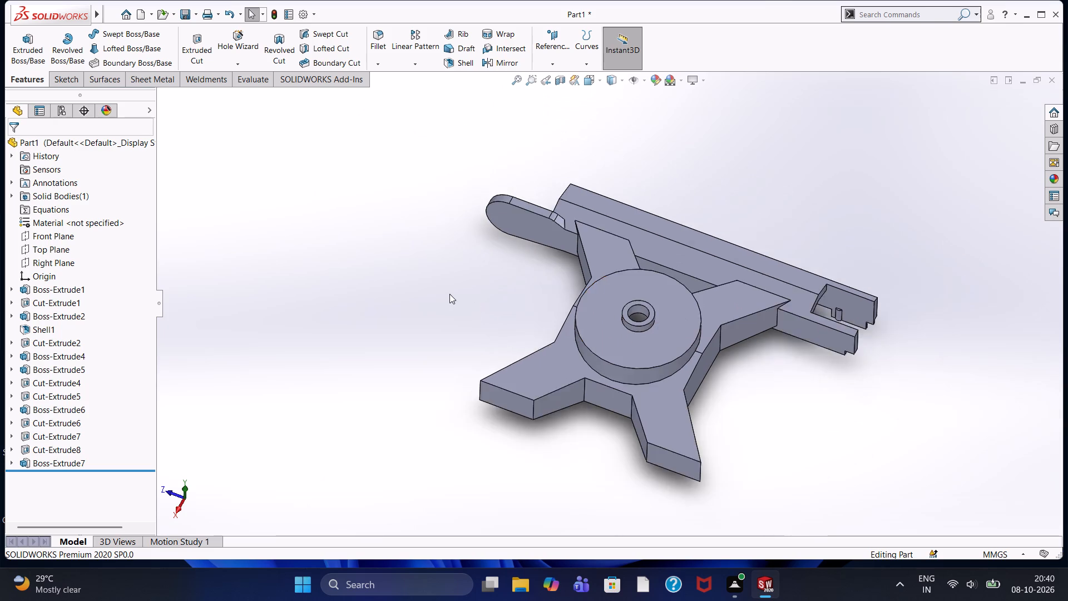
scroll(449, 294, down, 3)
scroll(462, 307, up, 4)
middle_drag(565, 303, 552, 290)
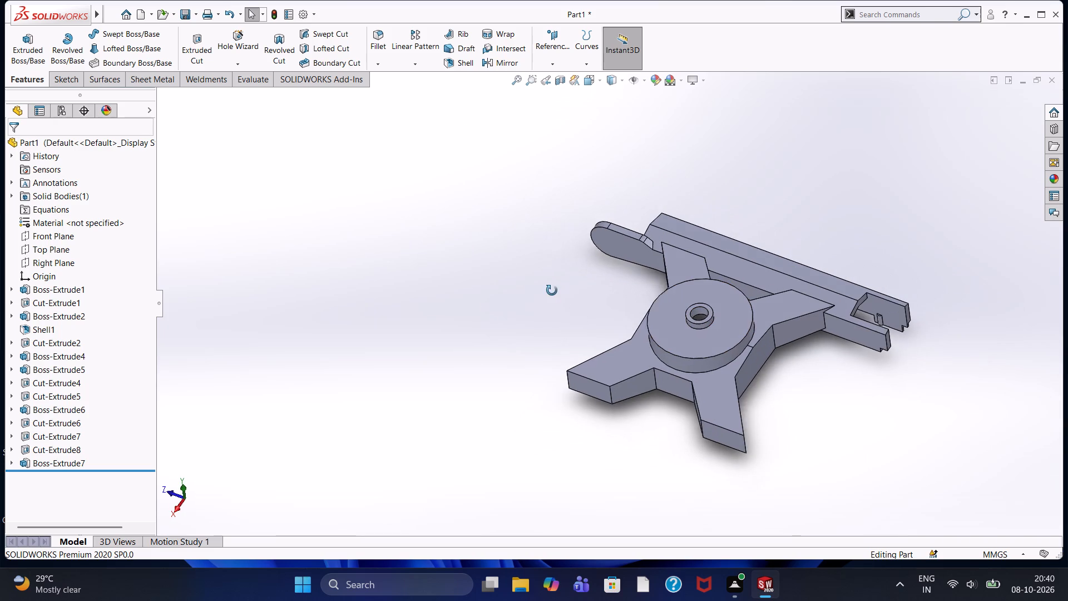
middle_drag(552, 290, 550, 292)
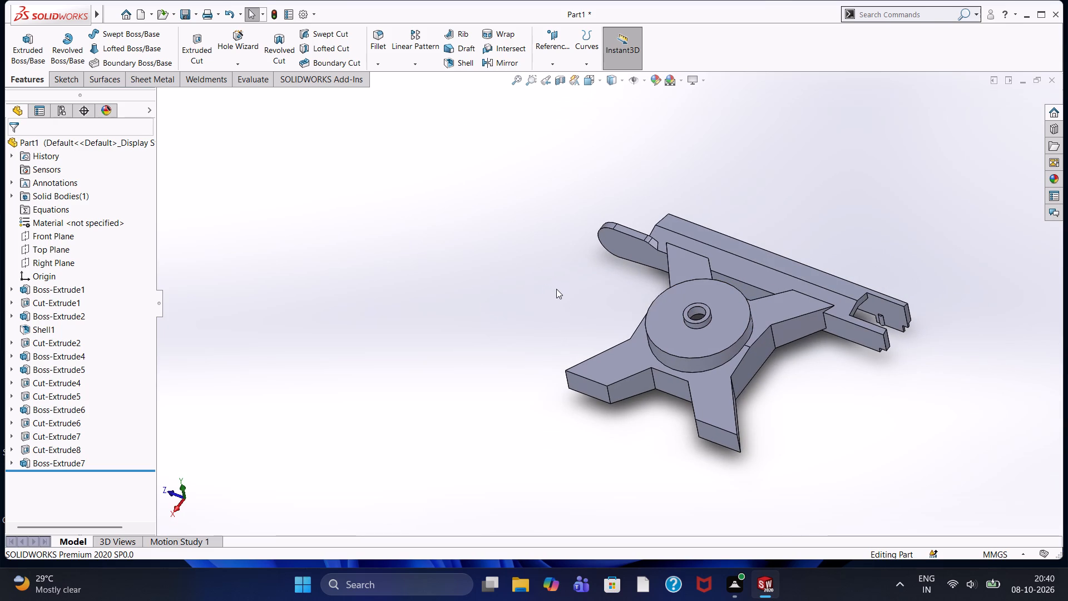
scroll(556, 289, up, 2)
scroll(667, 308, down, 3)
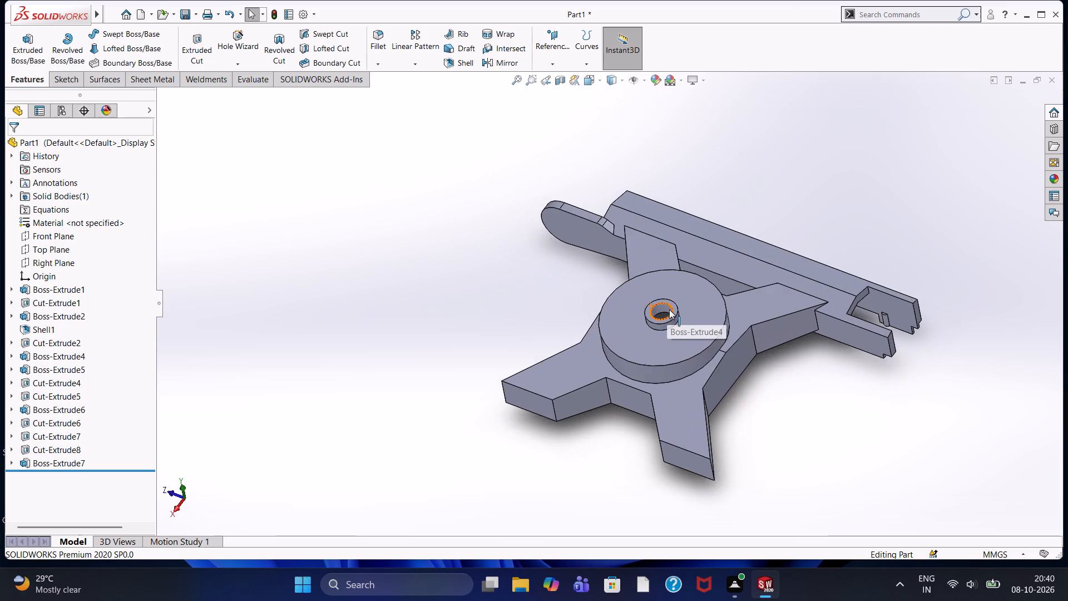
scroll(667, 320, down, 6)
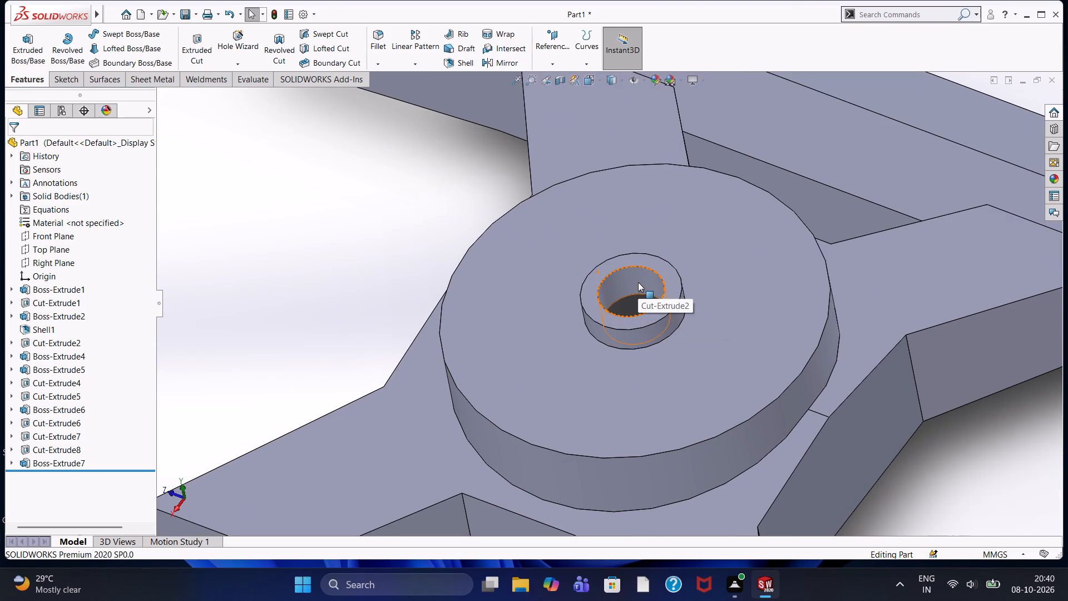
scroll(416, 201, up, 2)
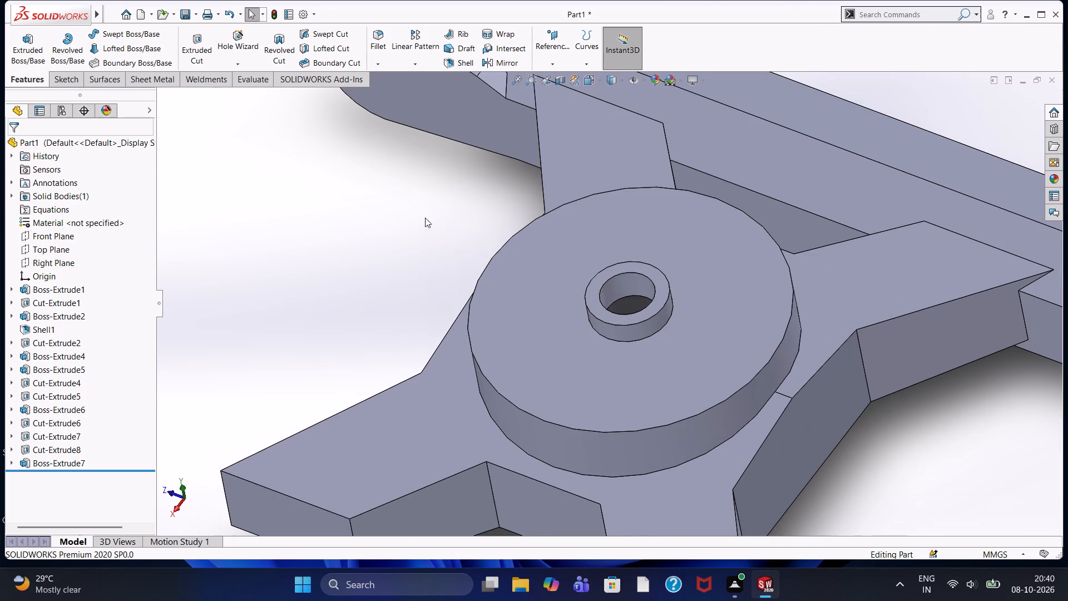
scroll(426, 221, down, 1)
scroll(427, 223, up, 2)
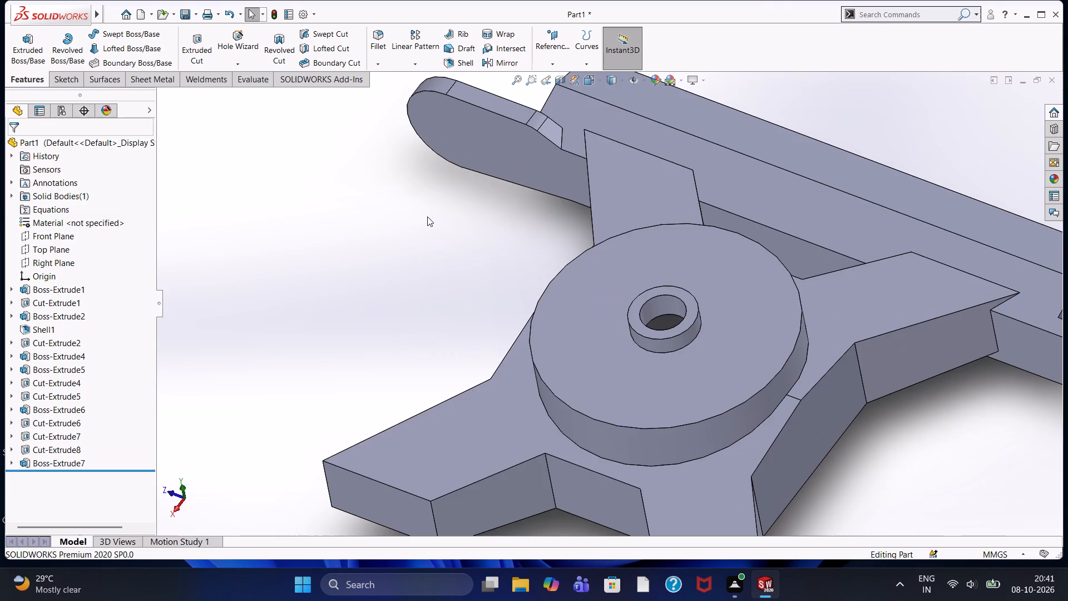
scroll(428, 216, up, 2)
scroll(428, 216, down, 4)
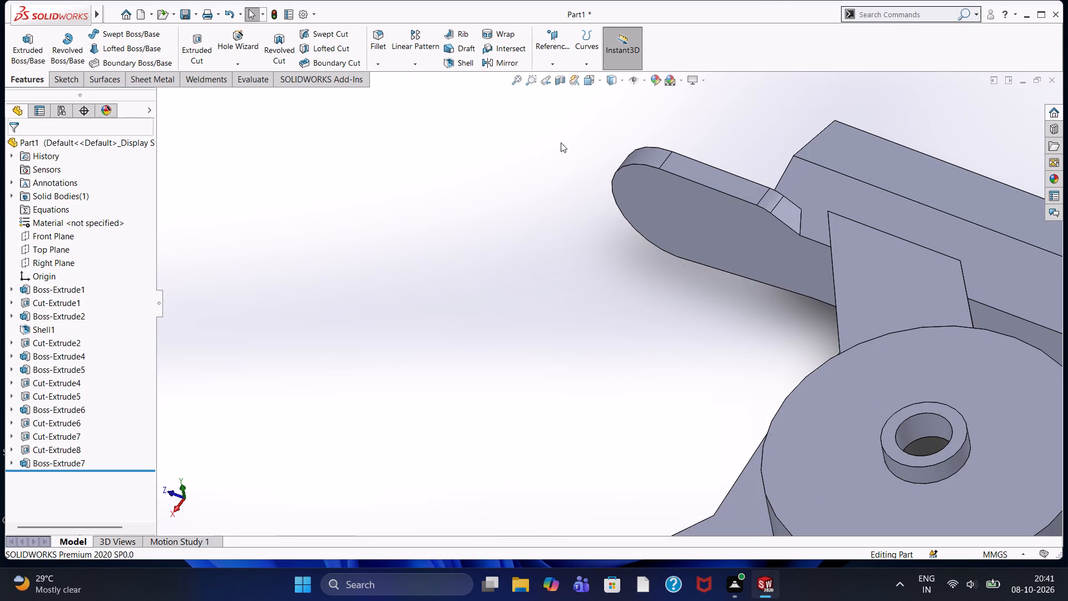
scroll(568, 135, down, 3)
scroll(571, 132, up, 4)
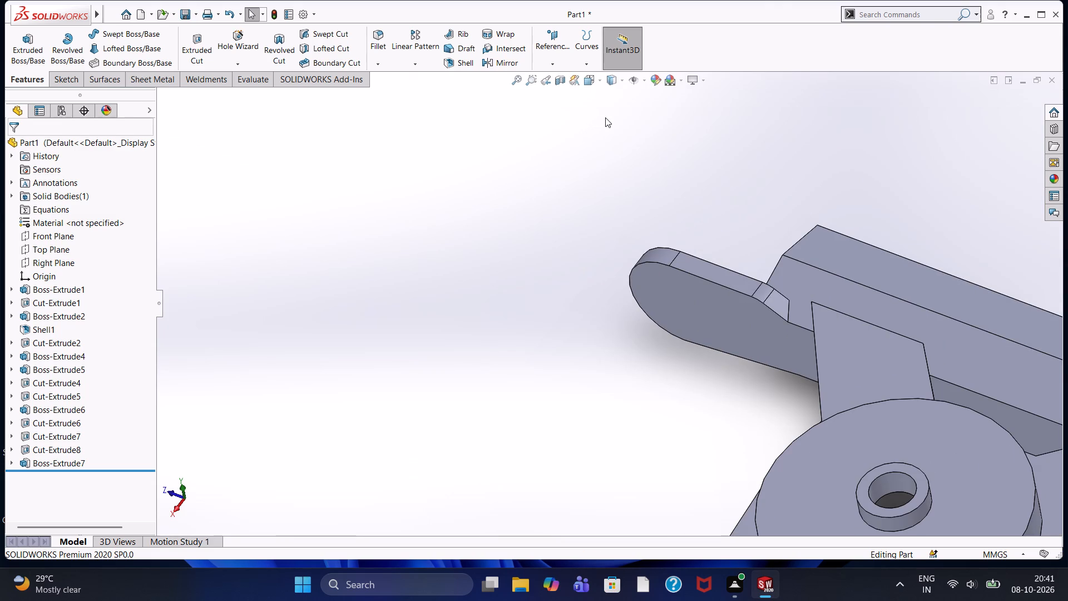
scroll(622, 115, down, 1)
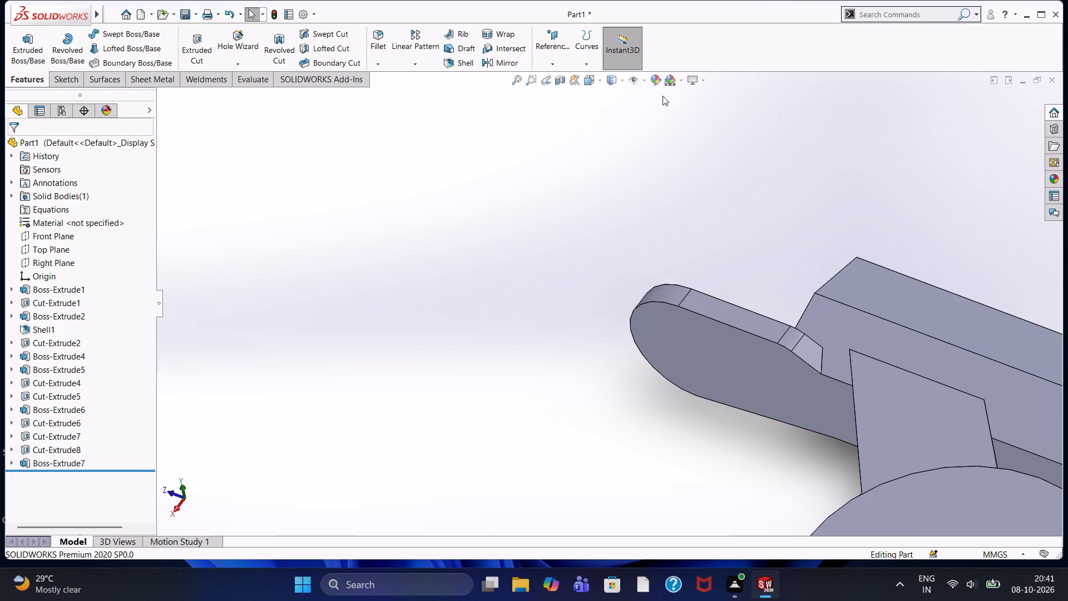
scroll(679, 87, down, 2)
scroll(683, 86, up, 2)
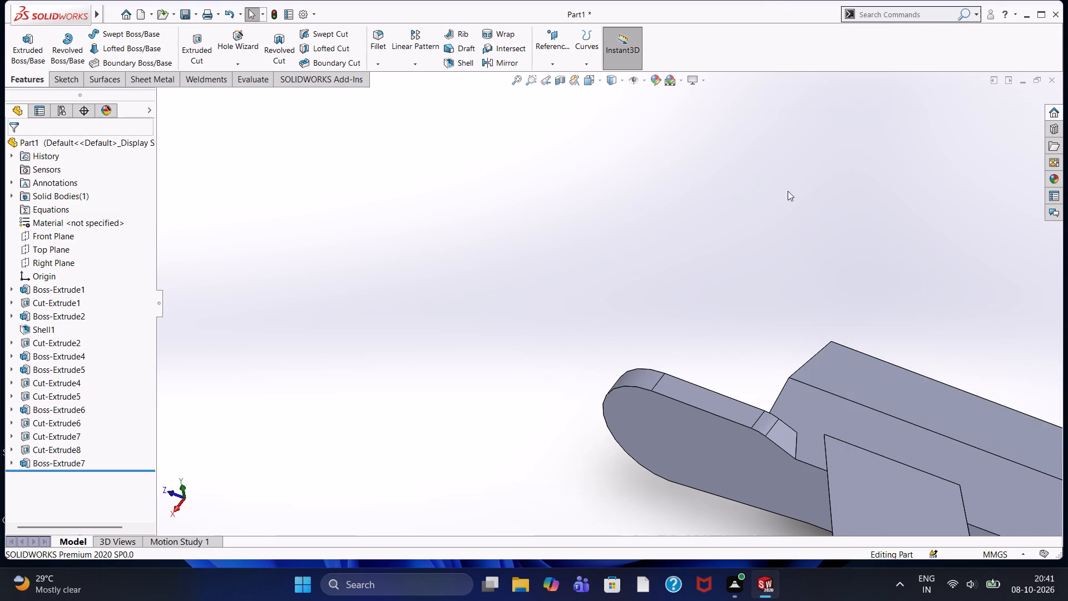
scroll(799, 178, up, 2)
scroll(830, 411, up, 4)
scroll(791, 462, up, 1)
scroll(709, 429, up, 2)
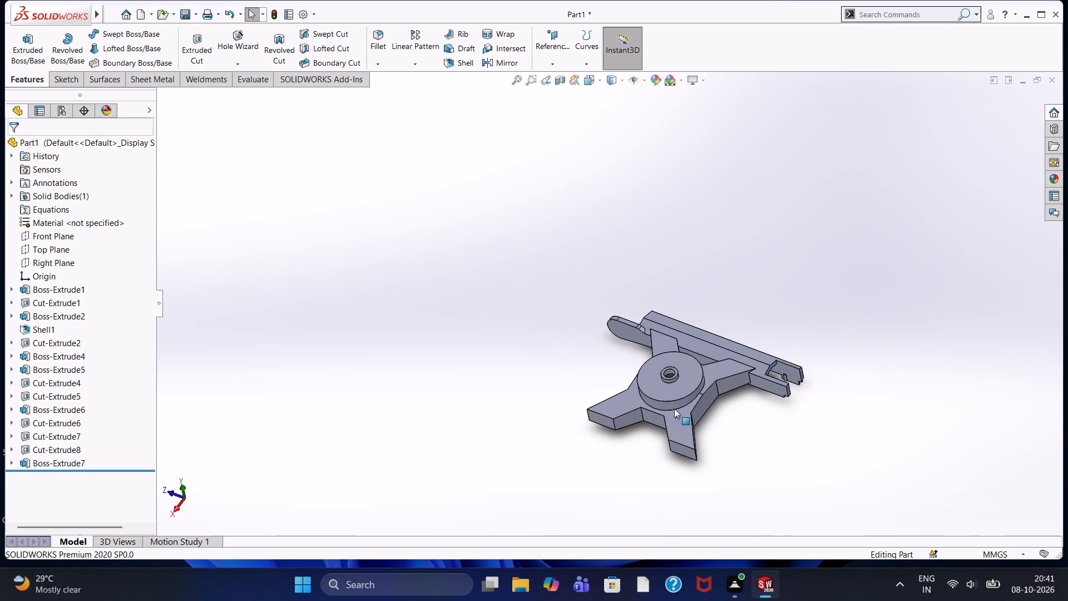
scroll(674, 408, down, 5)
scroll(653, 333, up, 1)
scroll(641, 292, down, 8)
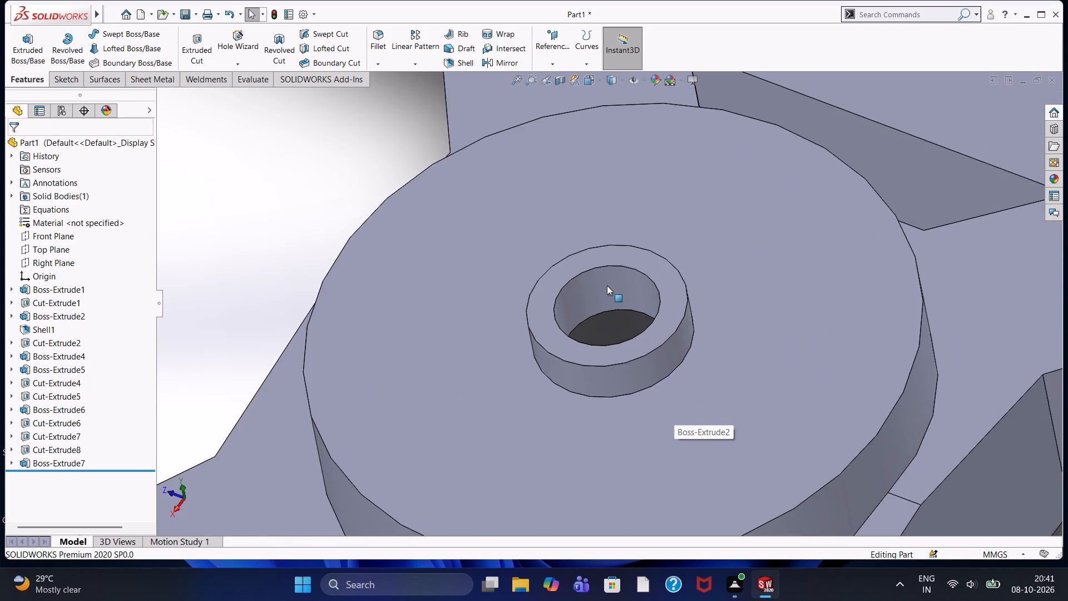
scroll(607, 285, up, 5)
scroll(634, 326, up, 3)
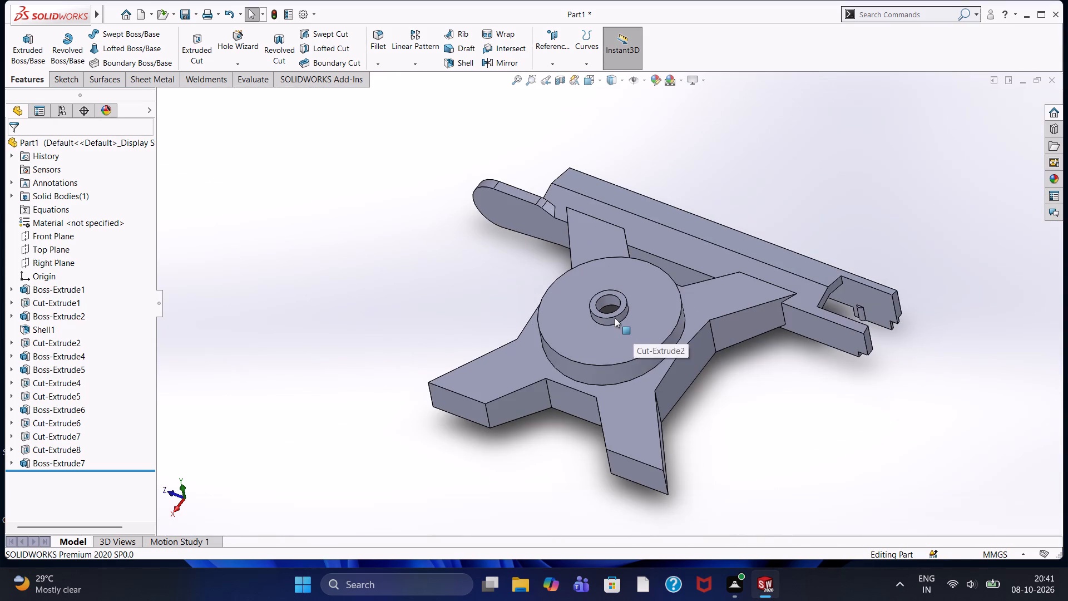
scroll(616, 318, down, 2)
scroll(608, 310, up, 4)
scroll(489, 267, down, 3)
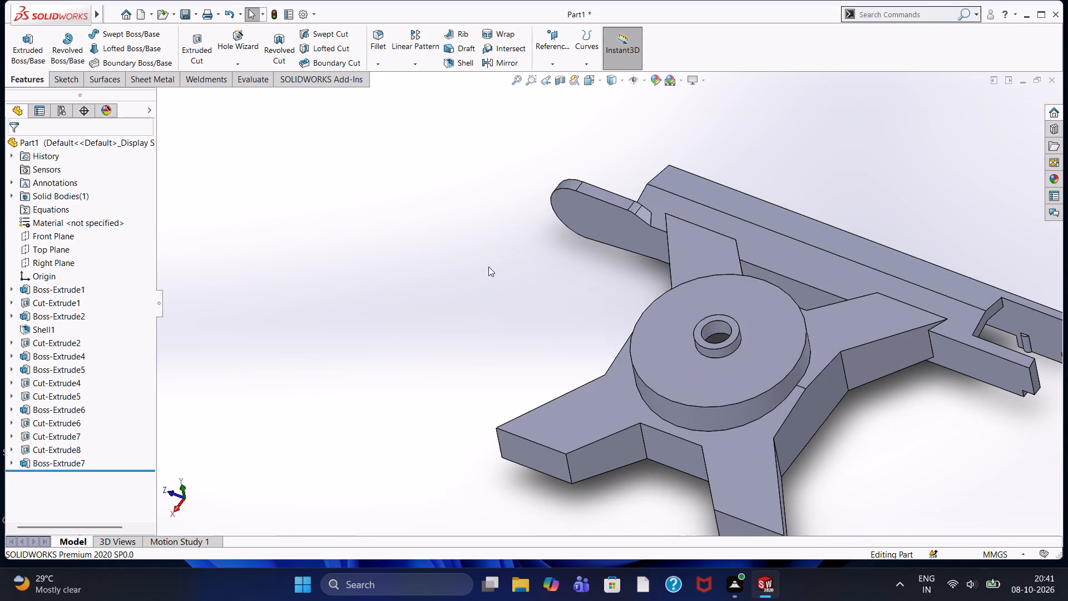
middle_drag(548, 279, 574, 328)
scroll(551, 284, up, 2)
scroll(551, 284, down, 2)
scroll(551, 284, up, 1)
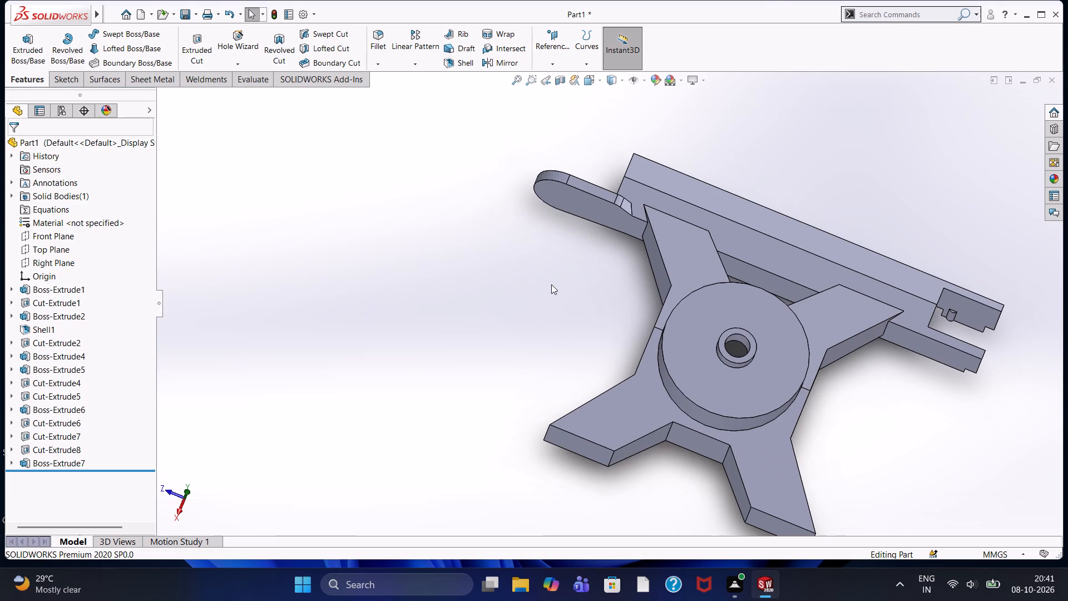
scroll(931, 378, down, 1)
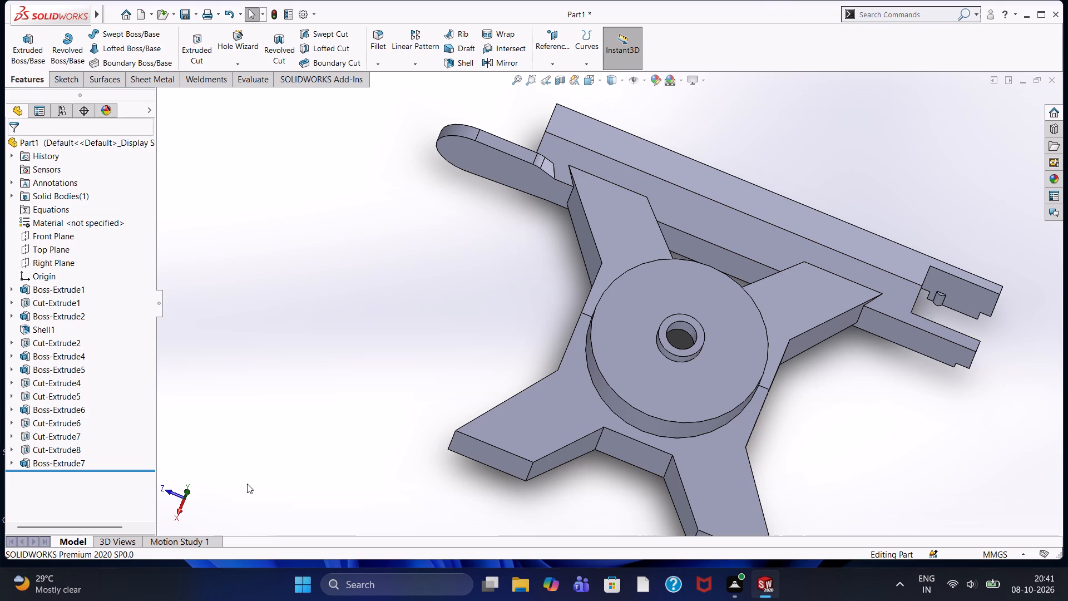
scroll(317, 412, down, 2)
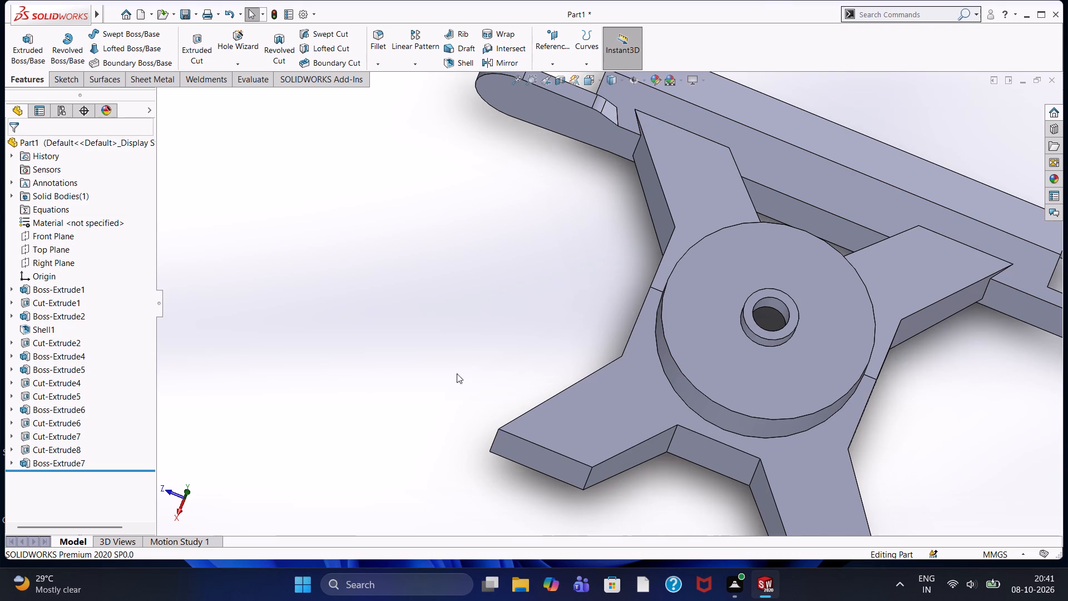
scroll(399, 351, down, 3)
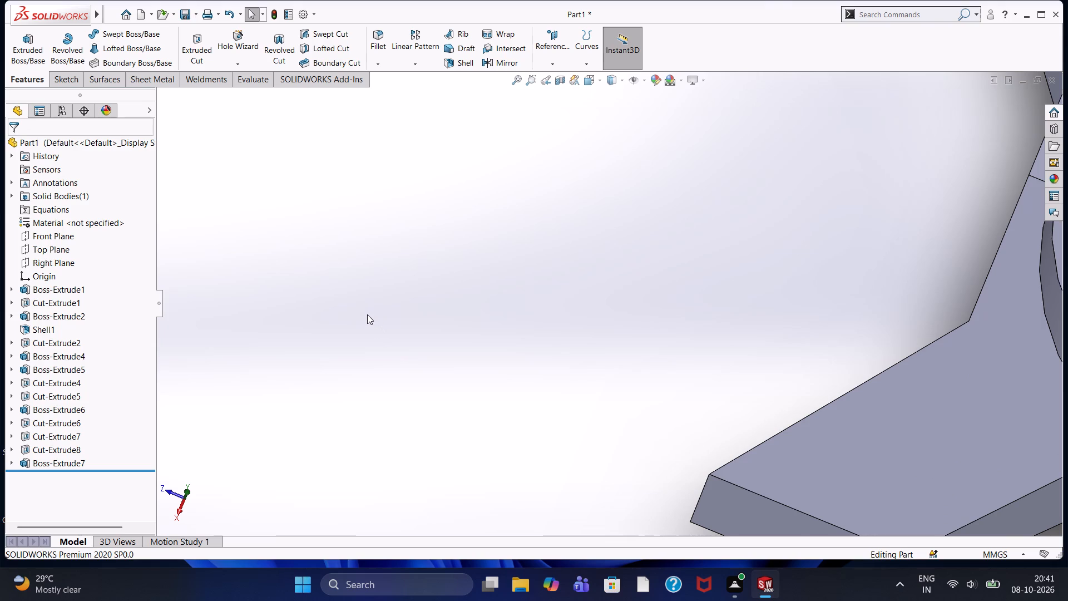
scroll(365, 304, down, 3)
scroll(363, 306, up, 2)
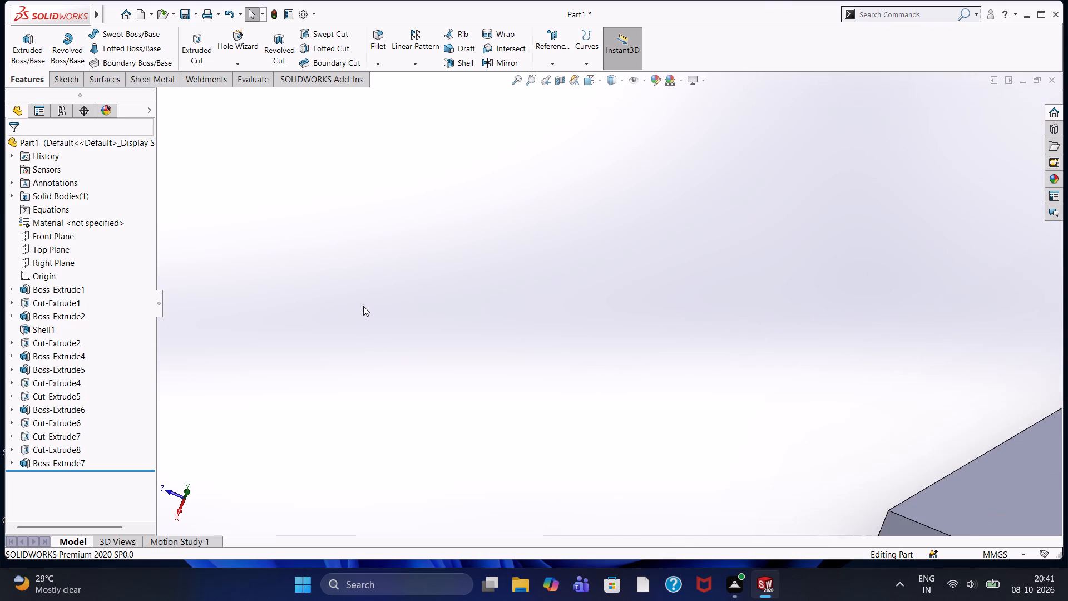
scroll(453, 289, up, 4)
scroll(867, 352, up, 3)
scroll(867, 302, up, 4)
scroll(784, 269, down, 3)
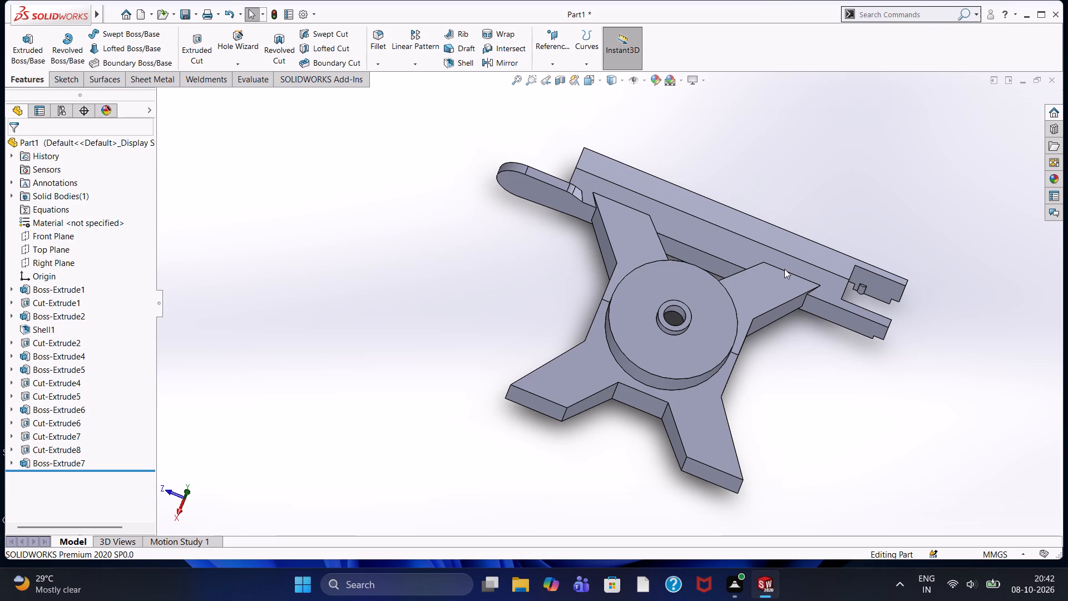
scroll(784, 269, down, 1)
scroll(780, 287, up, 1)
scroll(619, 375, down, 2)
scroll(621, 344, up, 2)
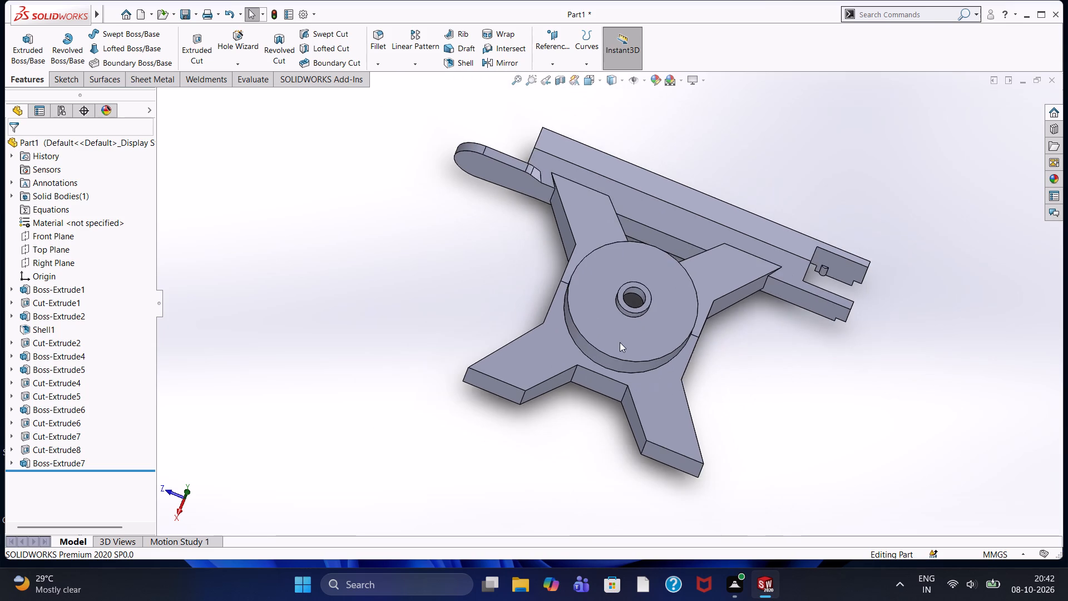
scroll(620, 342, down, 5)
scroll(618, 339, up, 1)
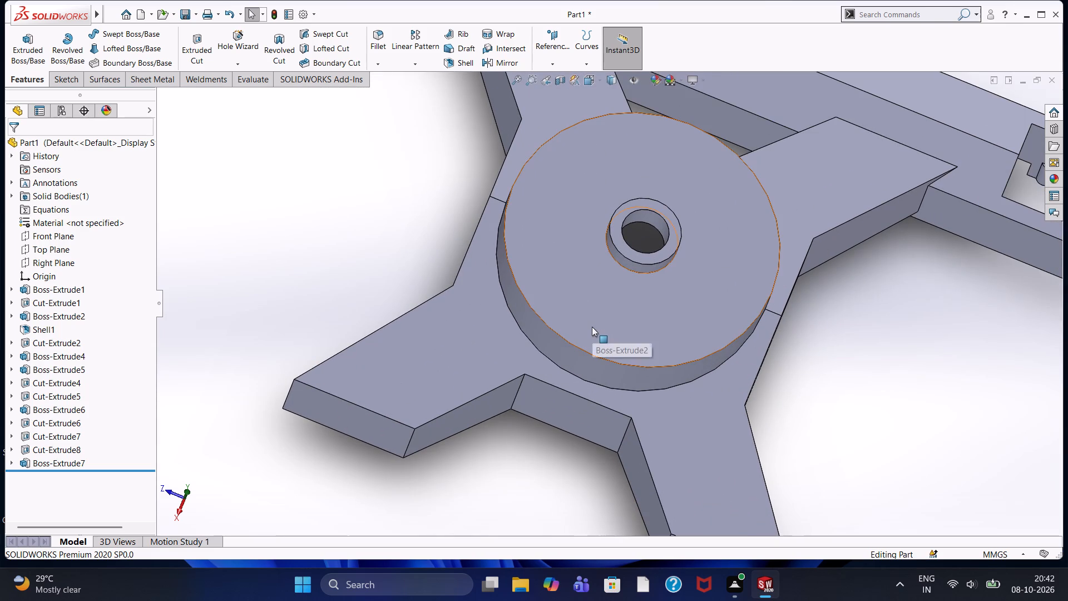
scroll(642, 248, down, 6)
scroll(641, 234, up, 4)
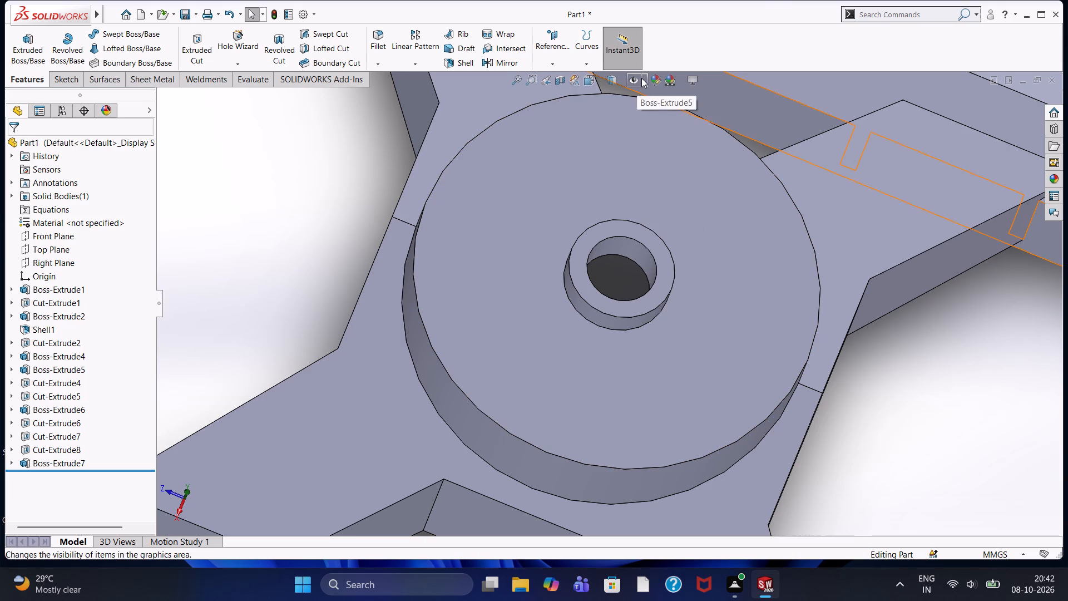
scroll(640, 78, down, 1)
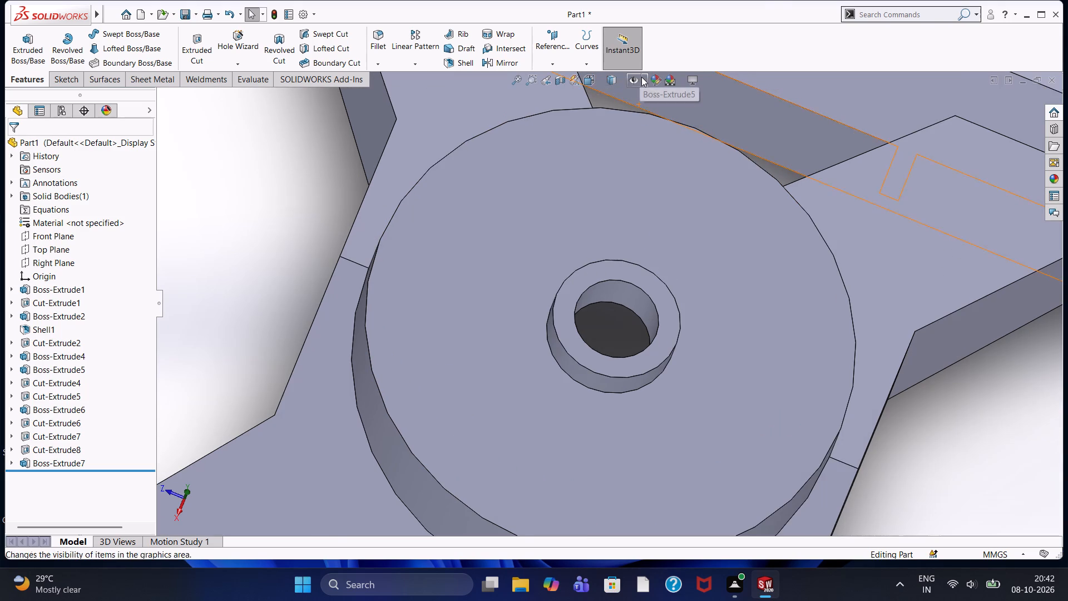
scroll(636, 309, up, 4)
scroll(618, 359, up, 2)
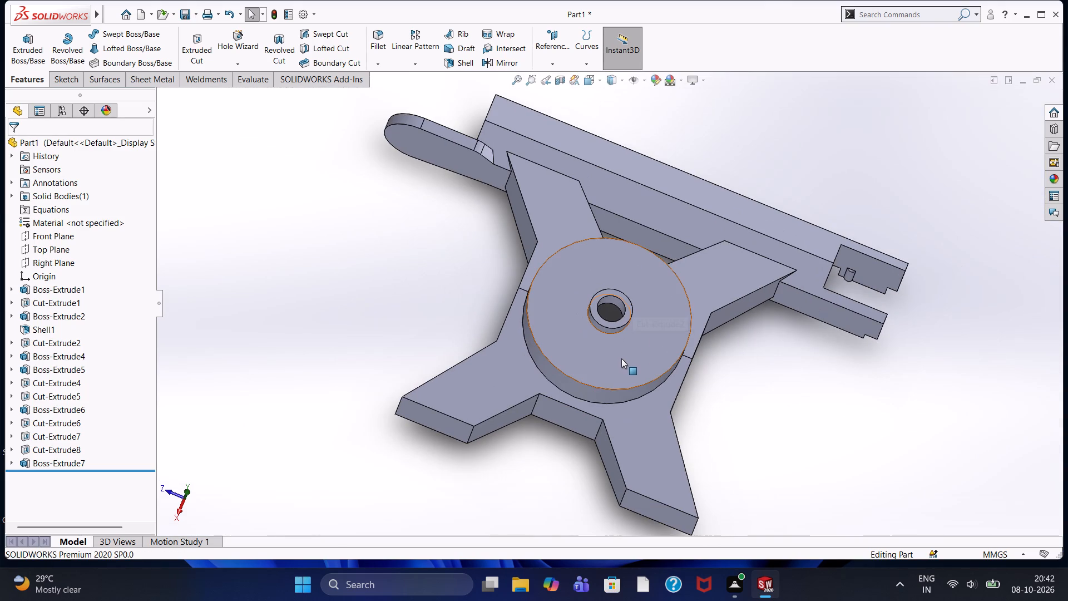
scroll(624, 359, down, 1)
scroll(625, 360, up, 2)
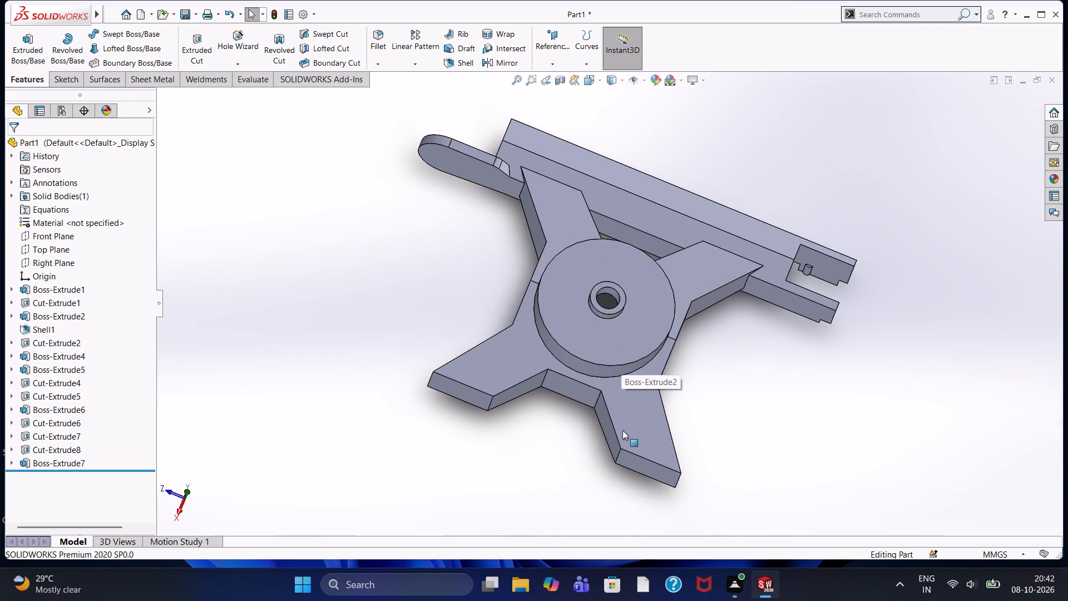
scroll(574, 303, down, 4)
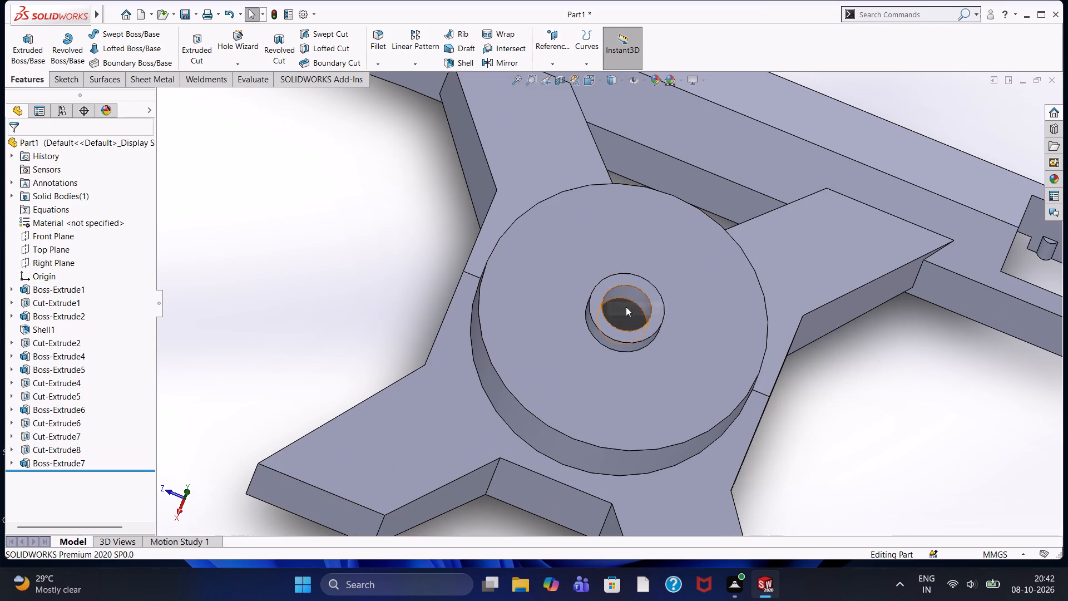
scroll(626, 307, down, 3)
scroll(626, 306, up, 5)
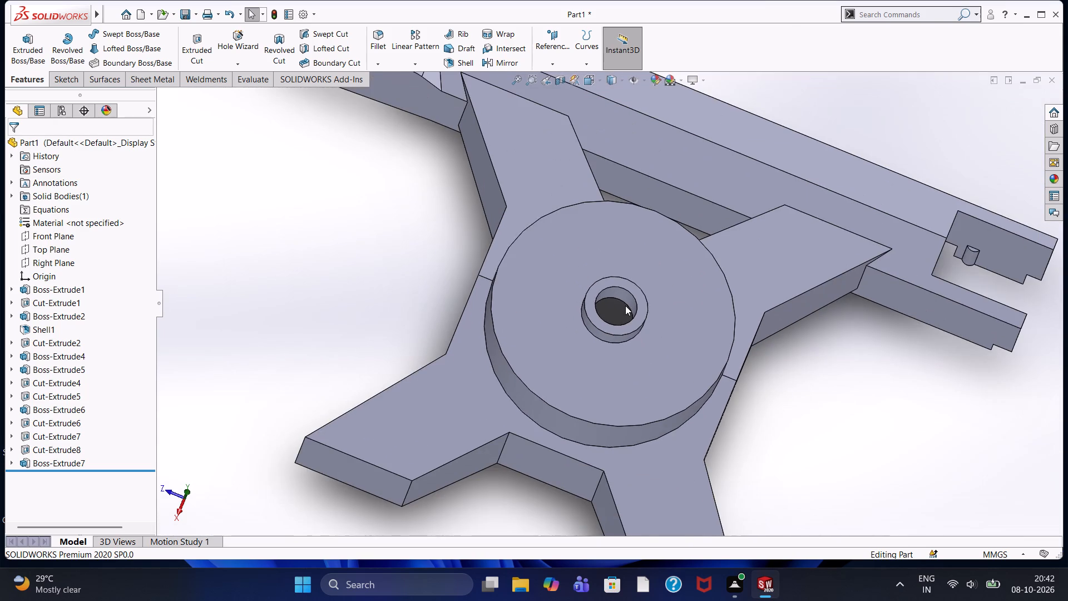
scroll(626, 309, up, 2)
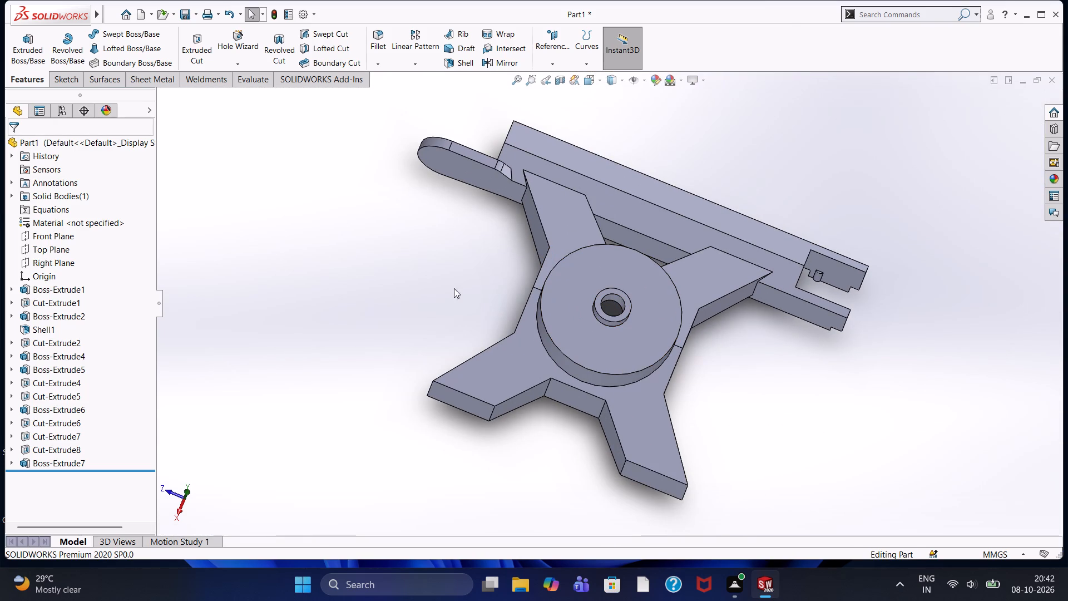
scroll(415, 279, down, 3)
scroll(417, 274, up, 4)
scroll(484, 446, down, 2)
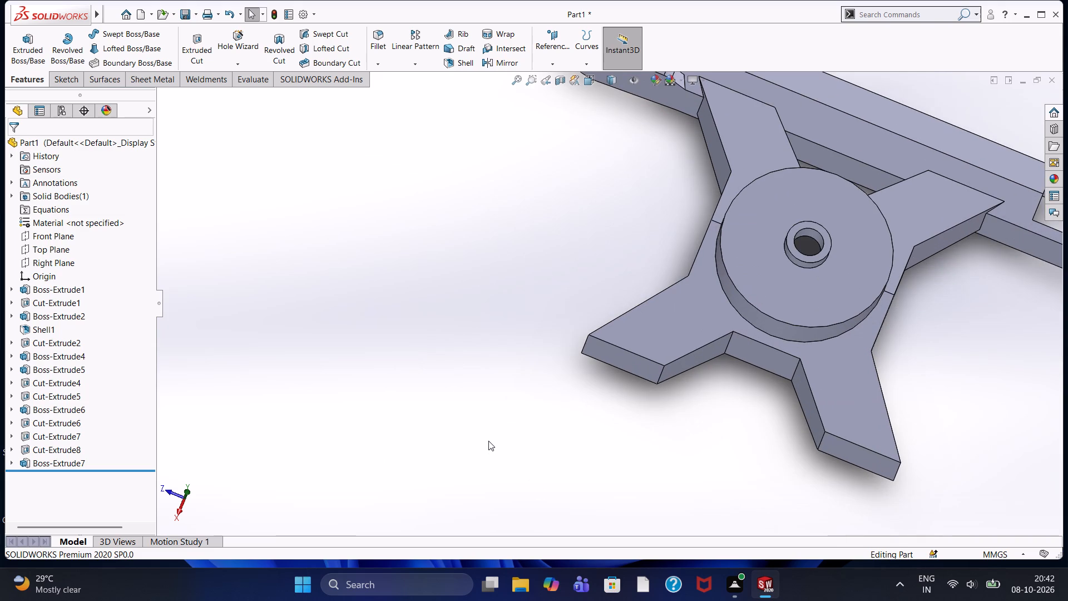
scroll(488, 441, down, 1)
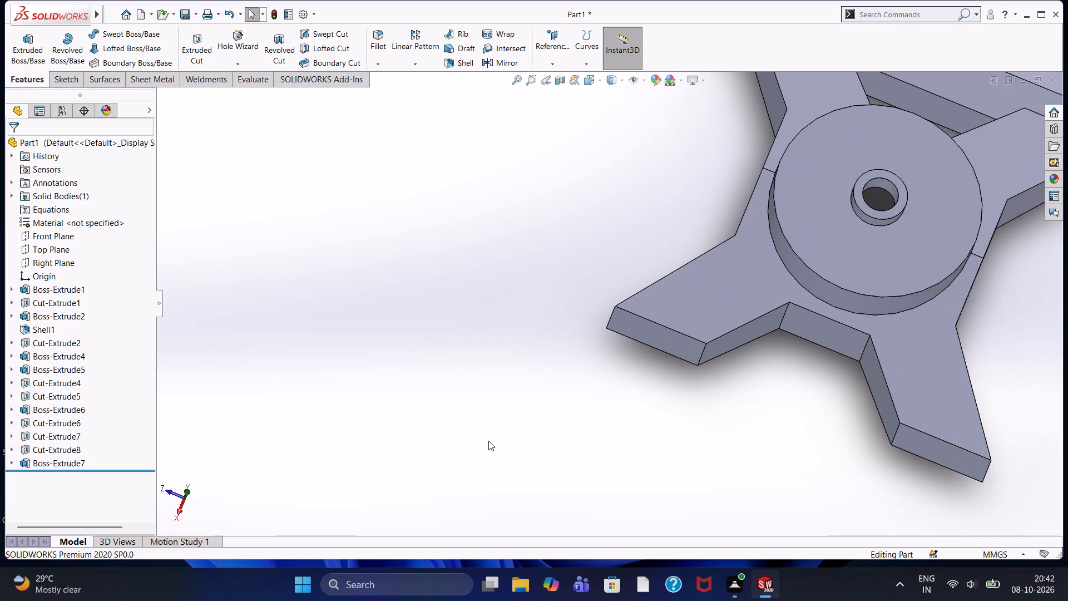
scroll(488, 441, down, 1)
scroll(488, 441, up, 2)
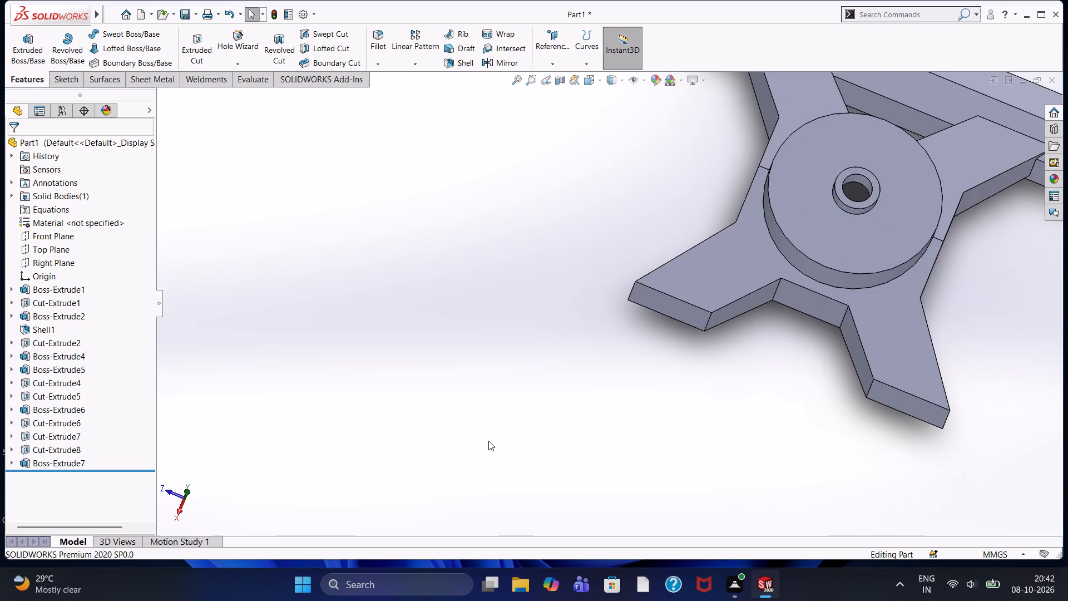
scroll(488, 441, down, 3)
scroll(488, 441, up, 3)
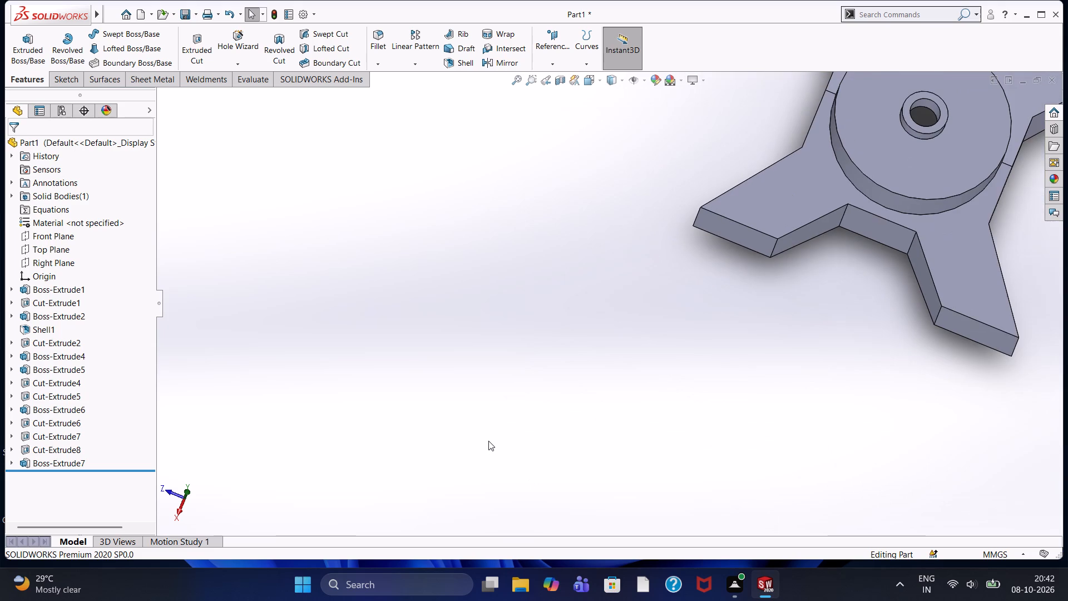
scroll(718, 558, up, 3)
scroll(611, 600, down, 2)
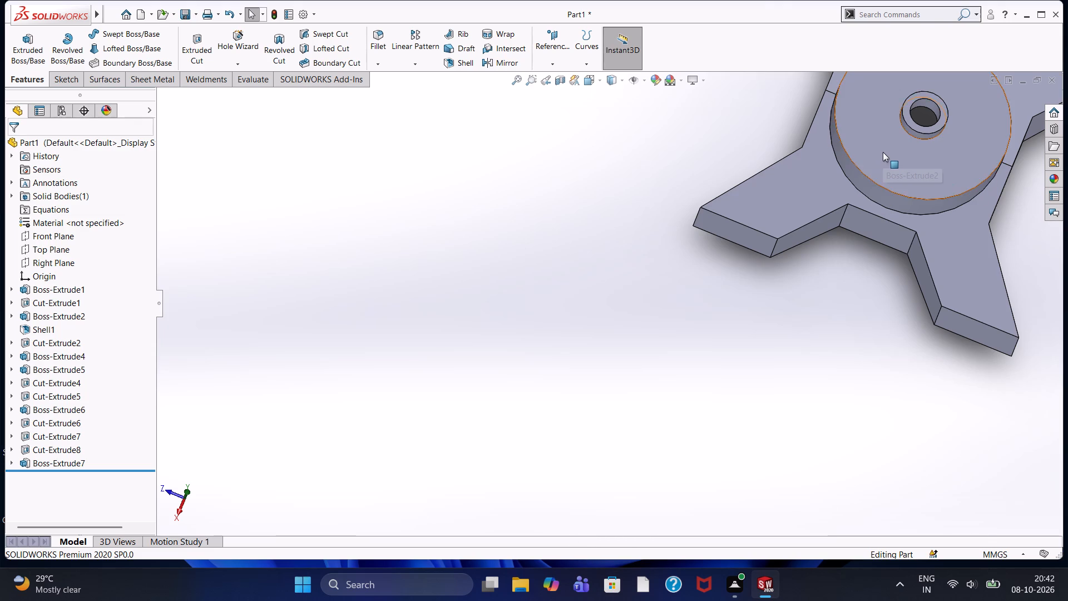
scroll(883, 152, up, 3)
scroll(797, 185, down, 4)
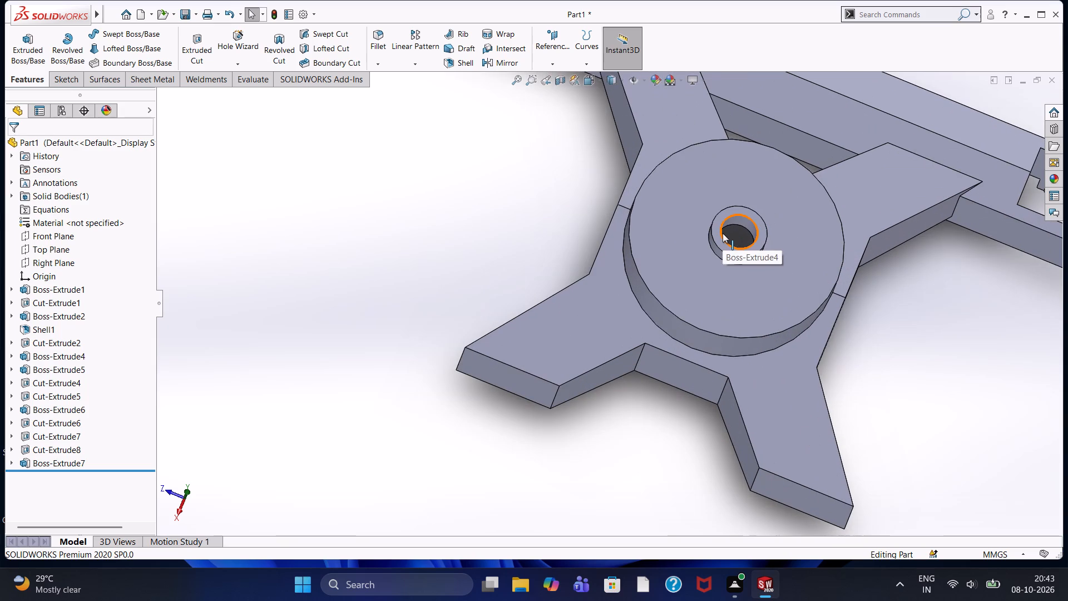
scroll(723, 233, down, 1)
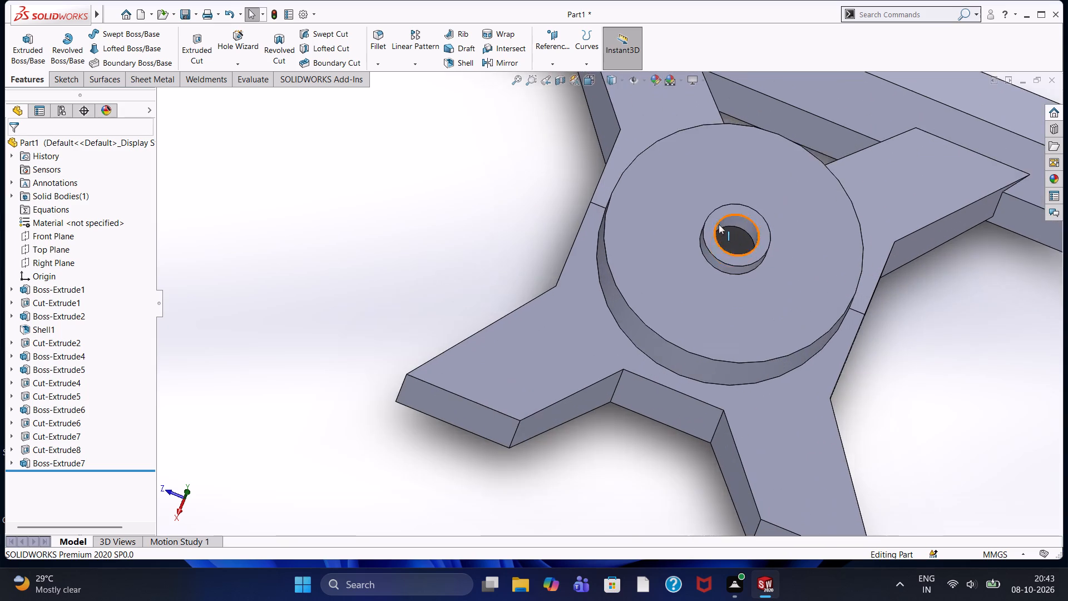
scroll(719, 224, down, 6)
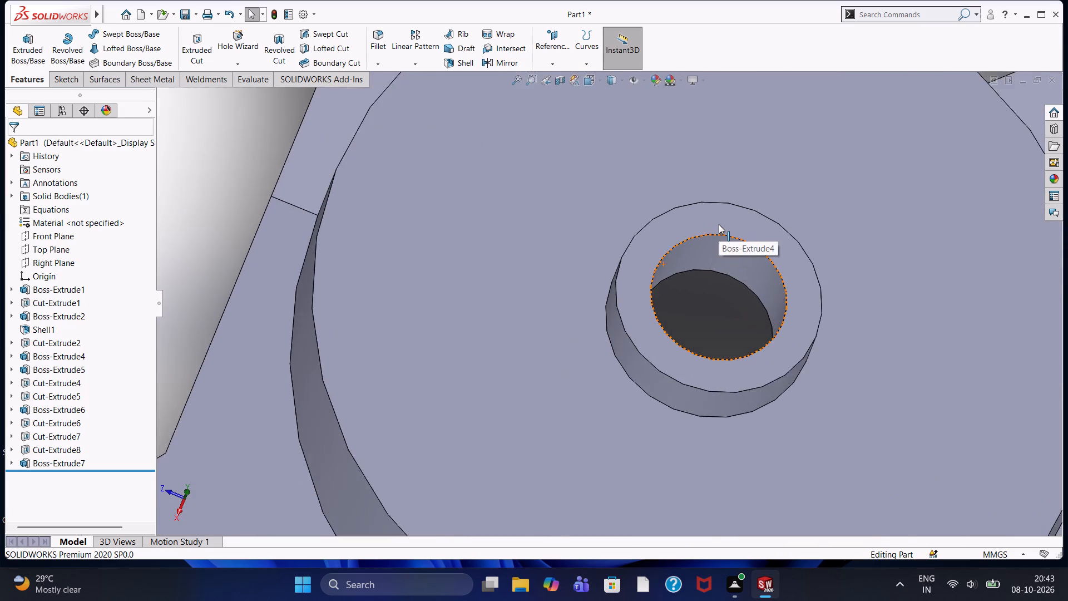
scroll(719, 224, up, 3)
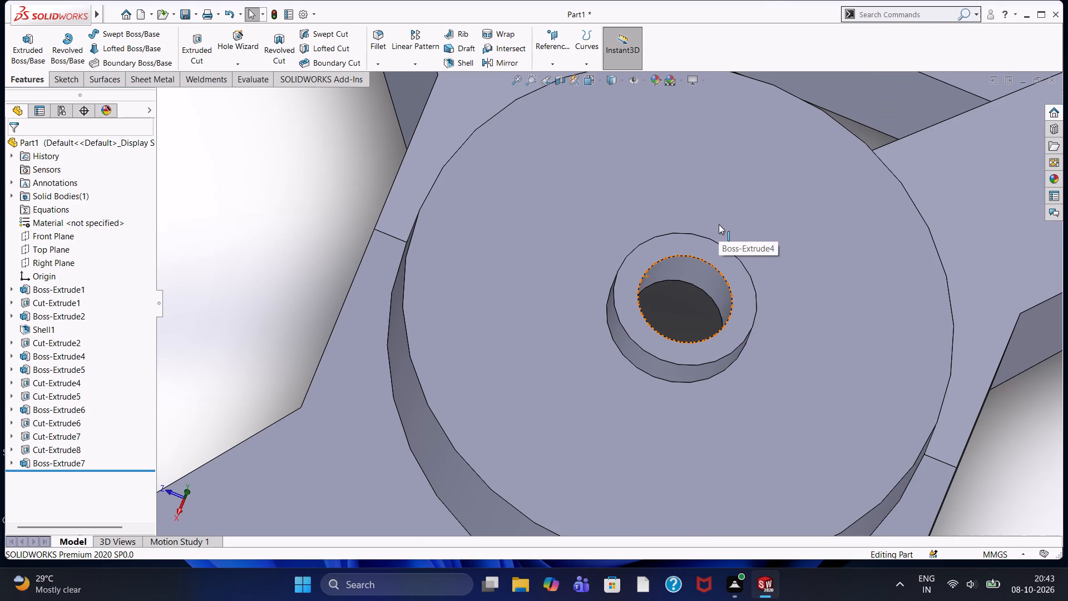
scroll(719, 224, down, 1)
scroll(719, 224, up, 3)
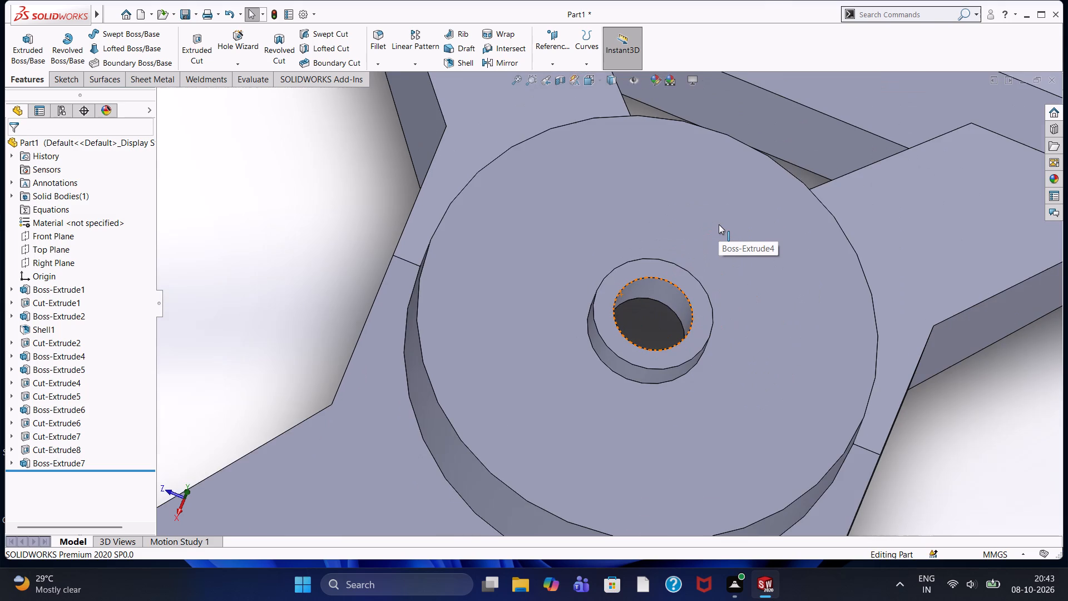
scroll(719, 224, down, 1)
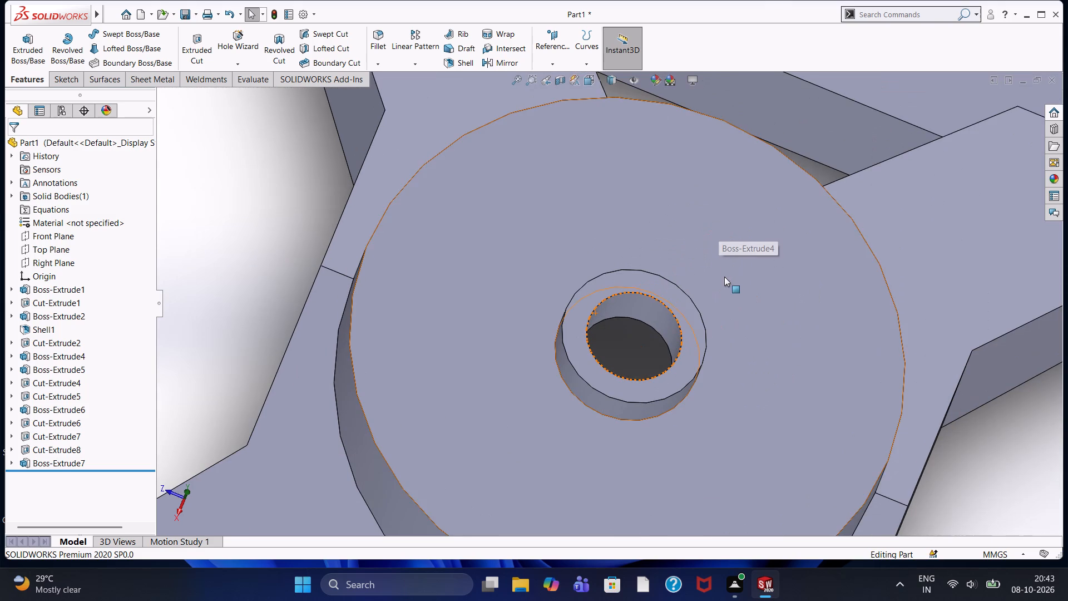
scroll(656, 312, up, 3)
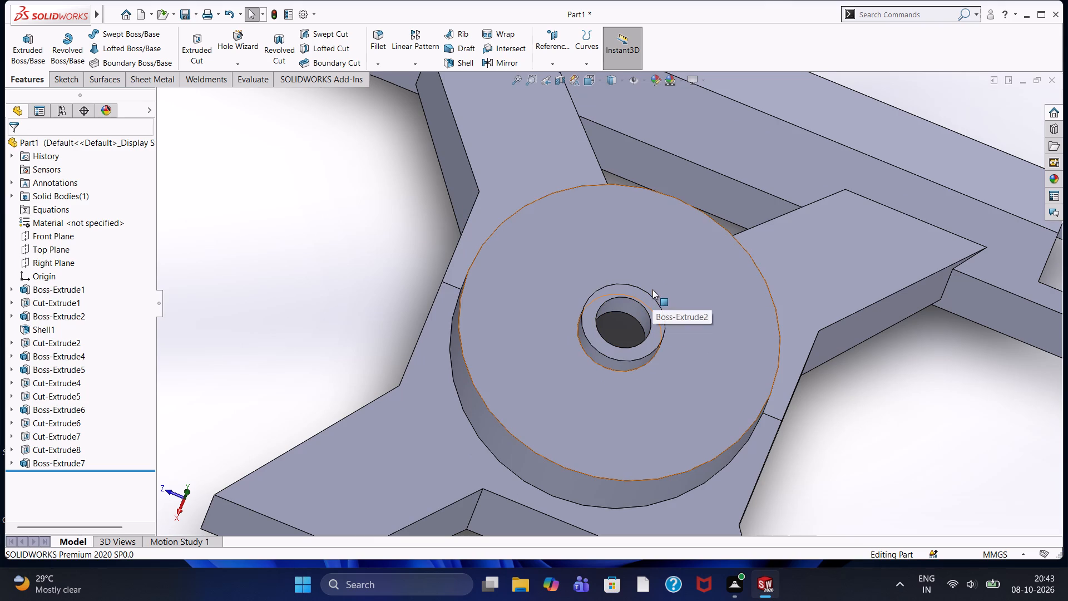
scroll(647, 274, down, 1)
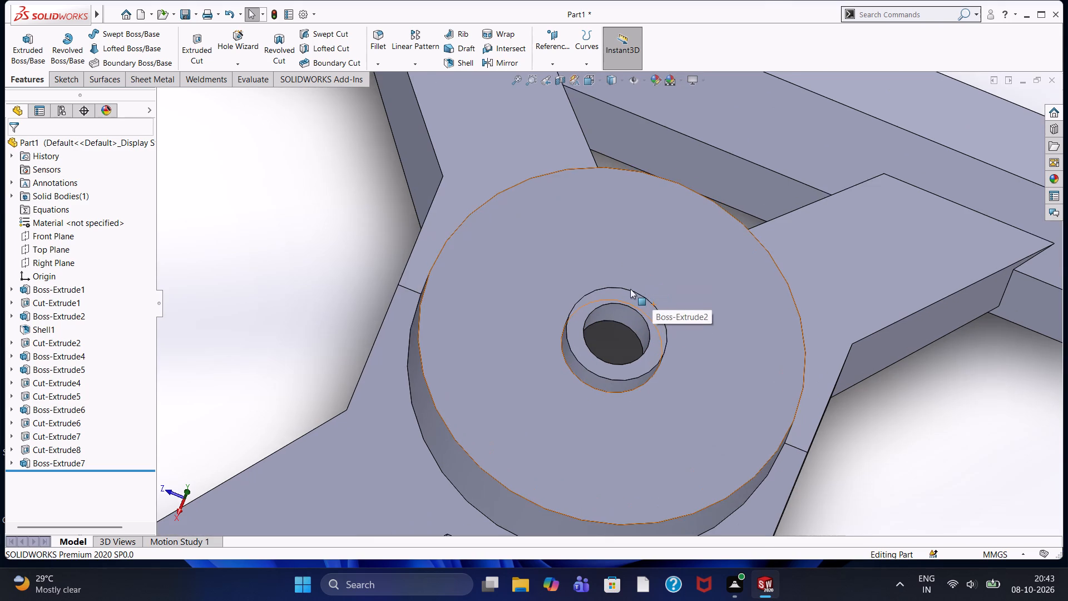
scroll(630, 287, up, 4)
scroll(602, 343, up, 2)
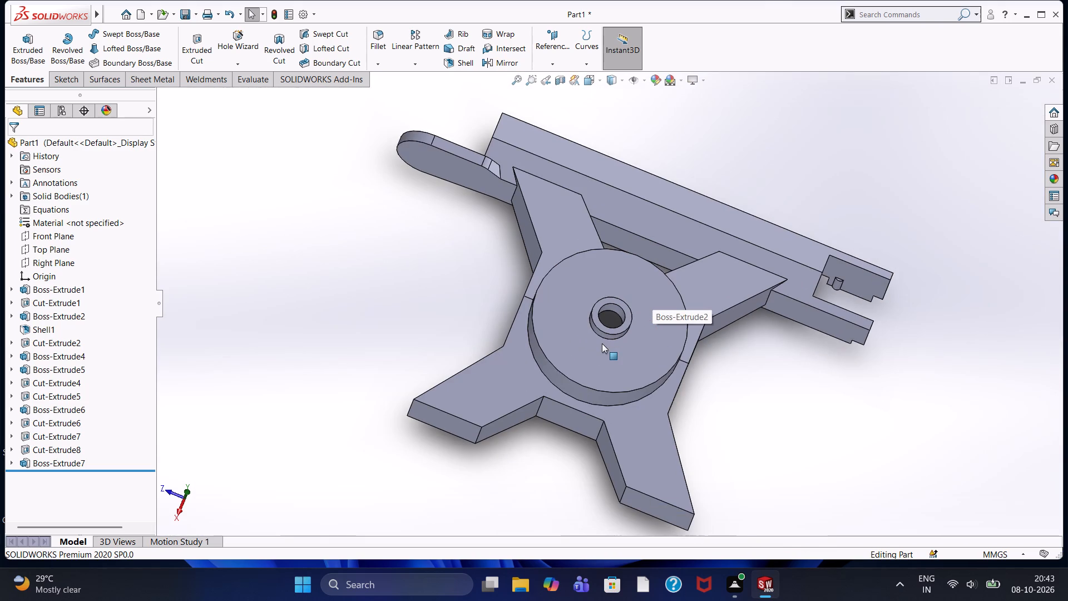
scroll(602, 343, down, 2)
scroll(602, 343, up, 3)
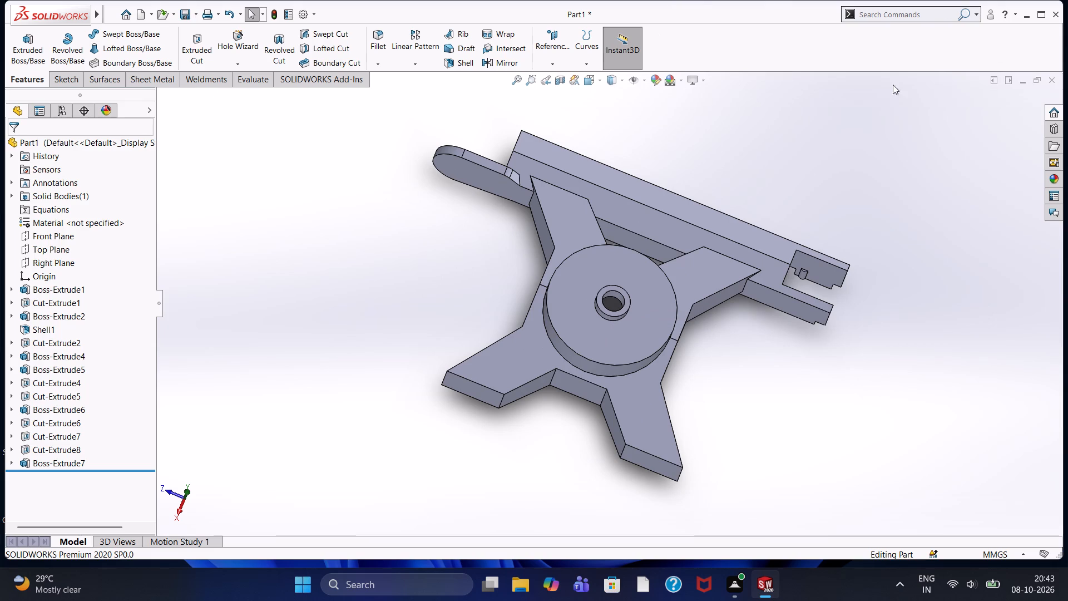
Examine the open shelled side of the four arms, the hollowed side bar and the walls at its end.
middle_drag(806, 225, 660, 138)
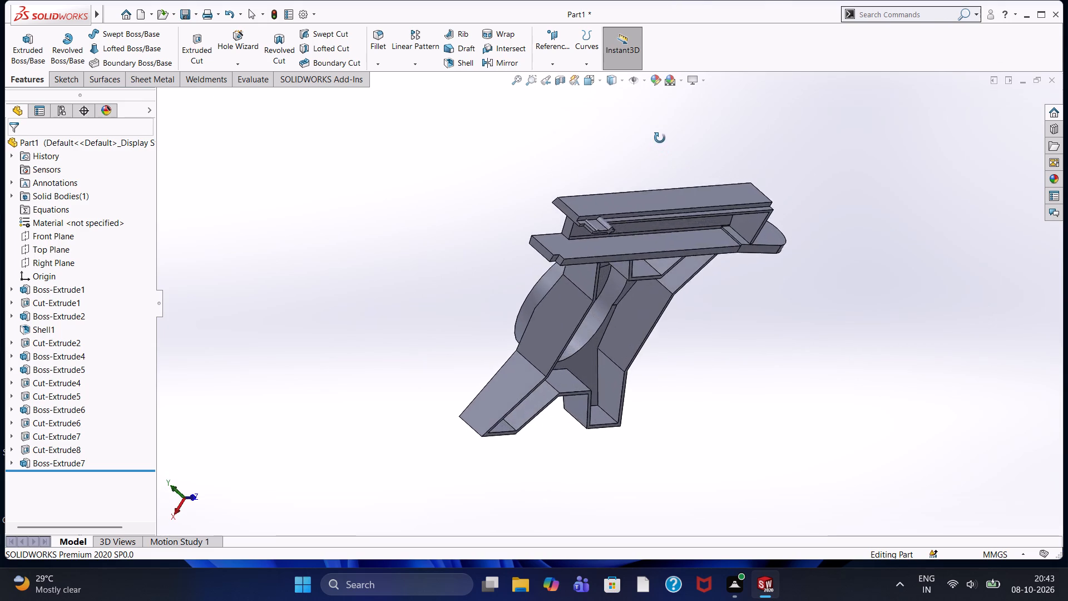
middle_drag(660, 138, 657, 109)
middle_click(657, 109)
middle_click(657, 109)
middle_drag(657, 109, 678, 156)
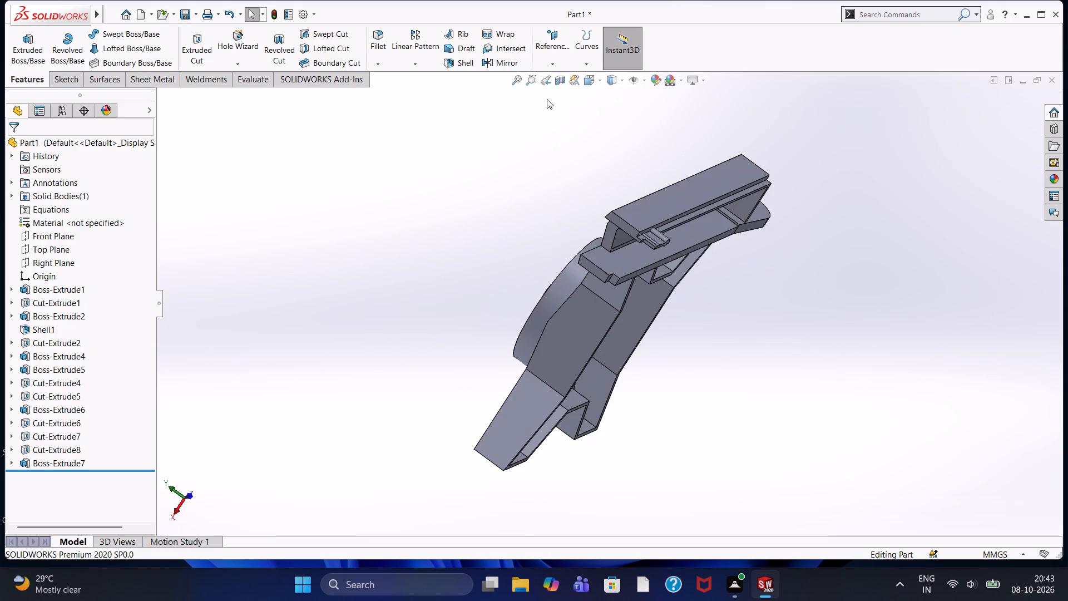
middle_drag(552, 204, 586, 200)
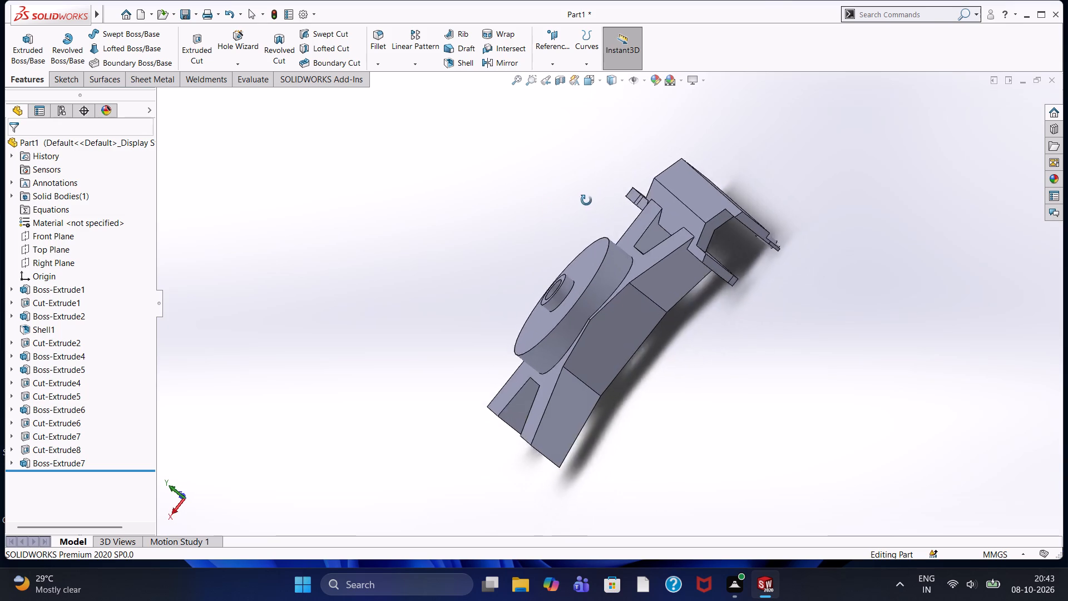
middle_drag(586, 200, 539, 113)
middle_click(539, 113)
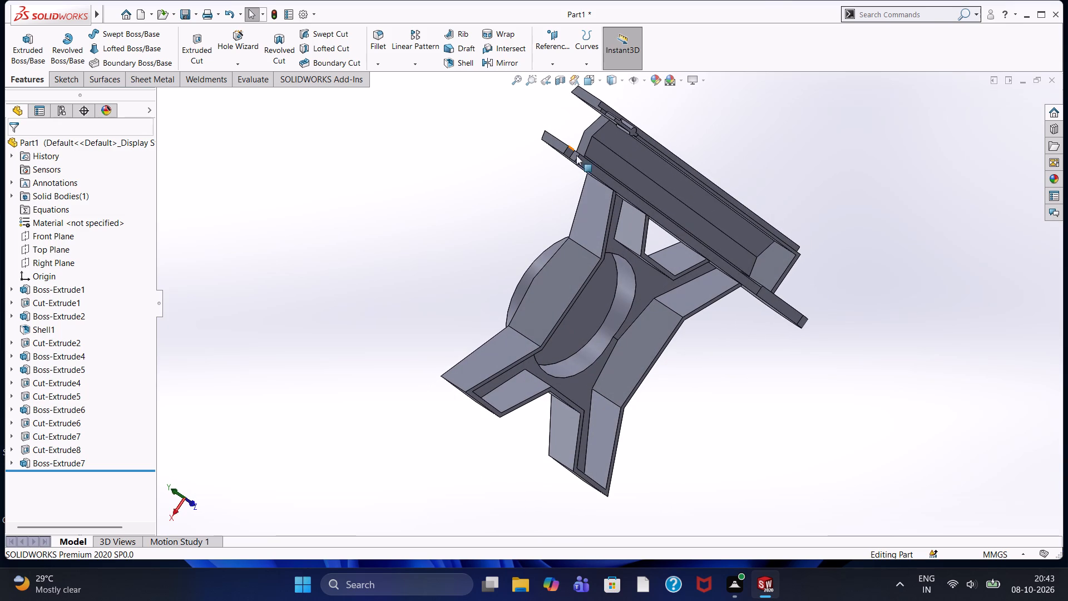
scroll(623, 161, down, 3)
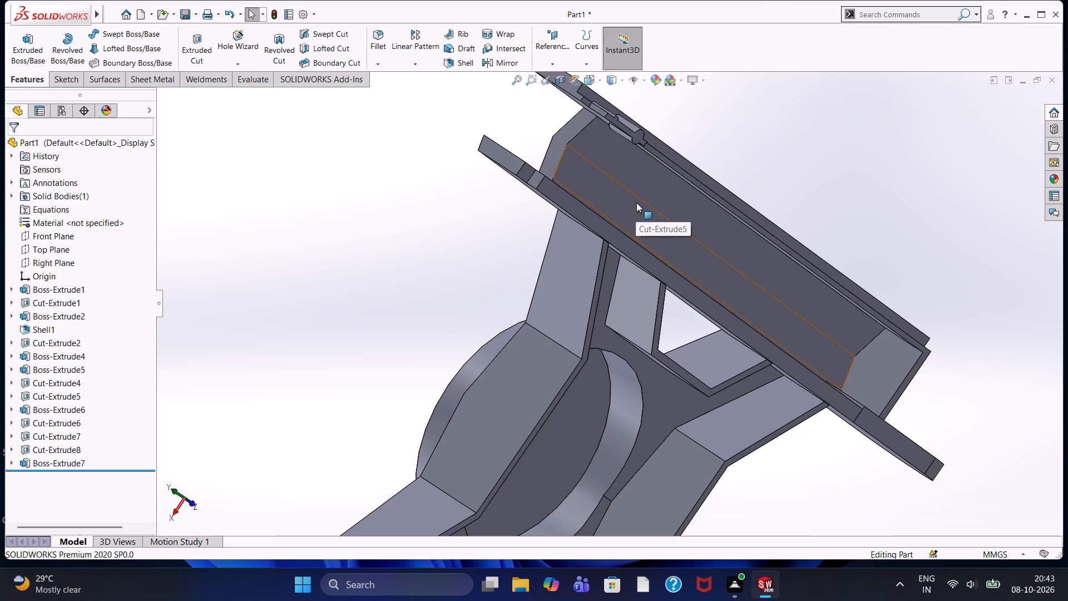
Examine the rectangle-and-circles profile on the outer wall straight on, together with the opposite wall and the side bar between them.
key(ctrl+8)
middle_drag(656, 127, 656, 126)
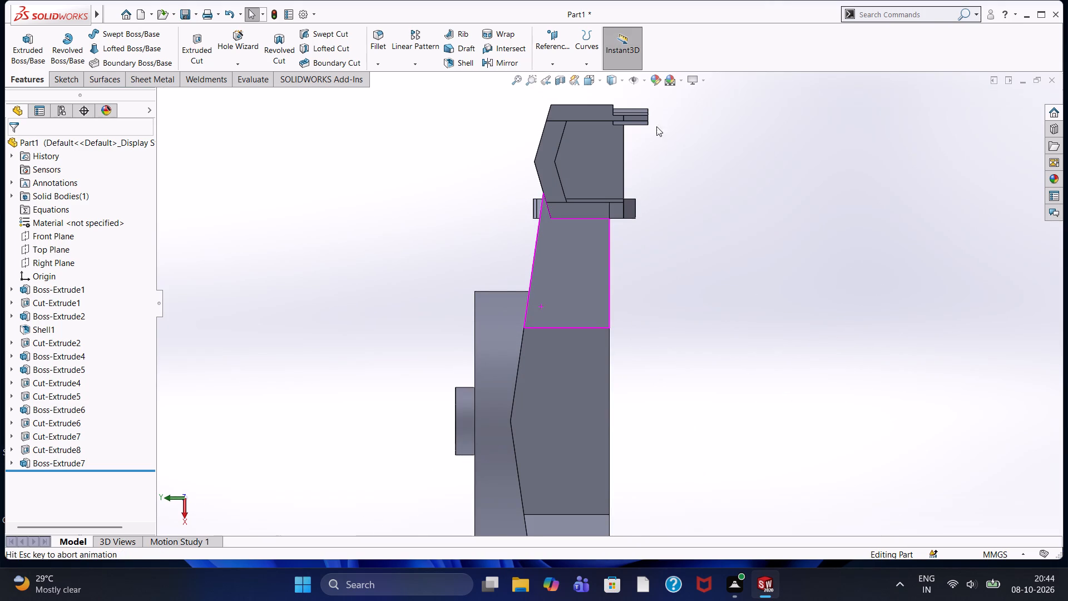
middle_drag(656, 126, 641, 116)
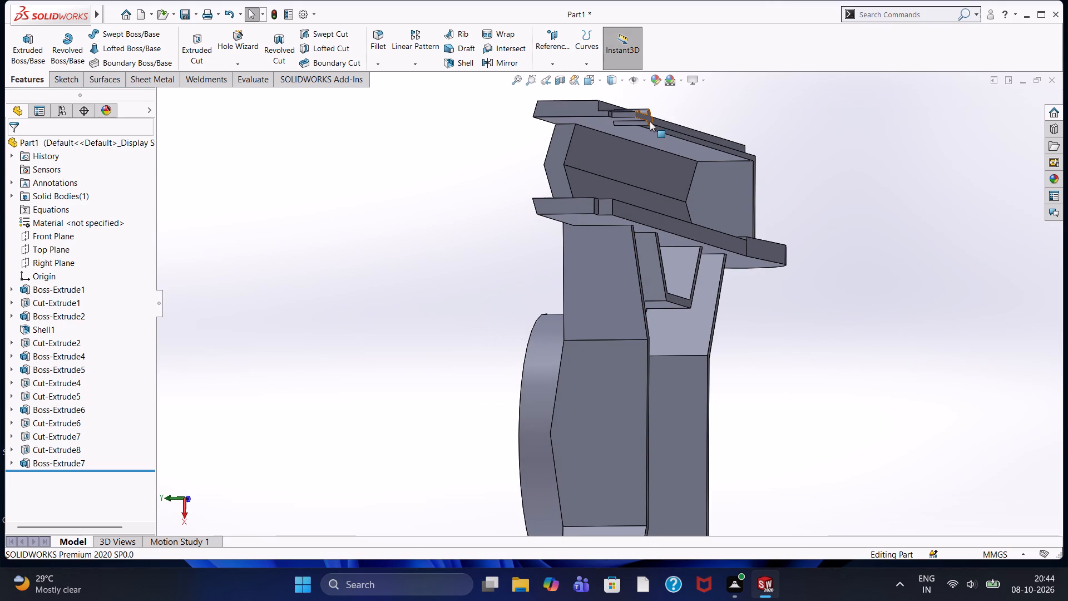
click(650, 121)
key(ctrl+8)
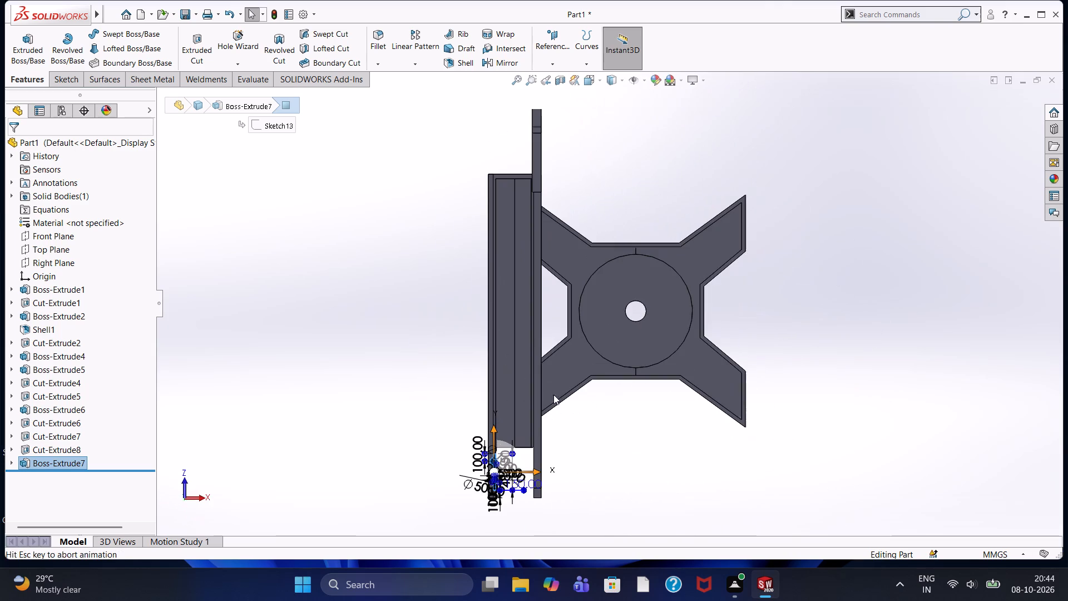
scroll(590, 381, down, 1)
scroll(515, 500, down, 6)
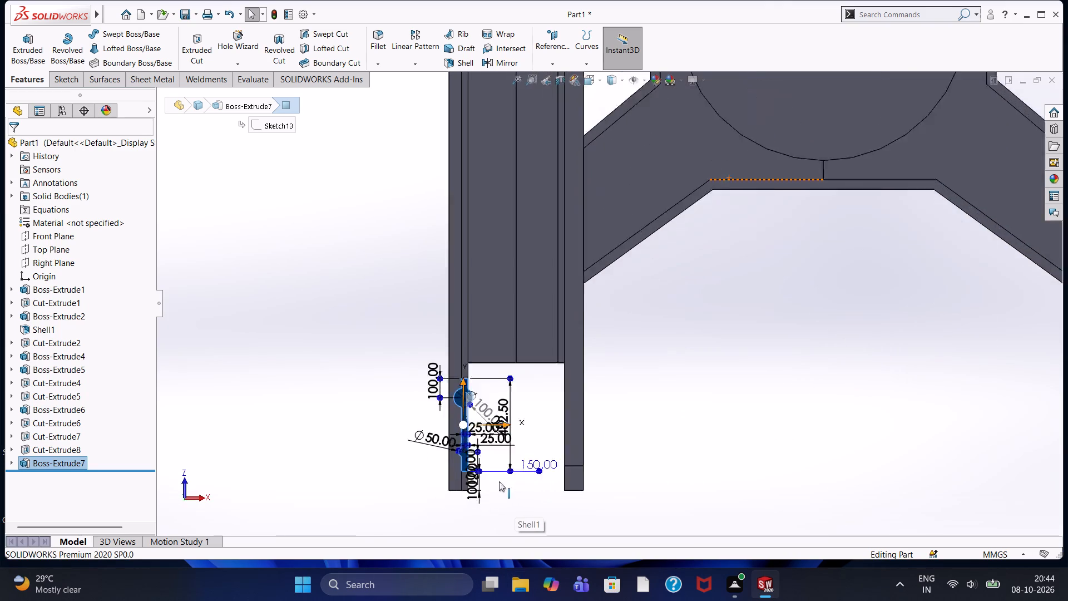
scroll(499, 481, down, 5)
scroll(472, 422, down, 4)
click(308, 183)
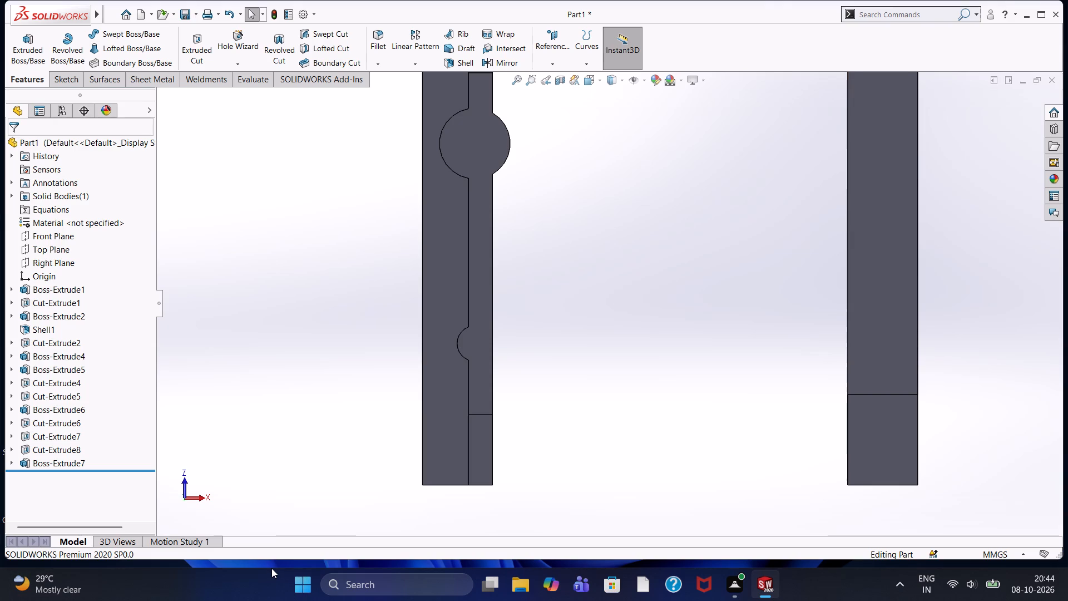
scroll(246, 580, down, 3)
scroll(246, 580, up, 9)
scroll(450, 162, up, 1)
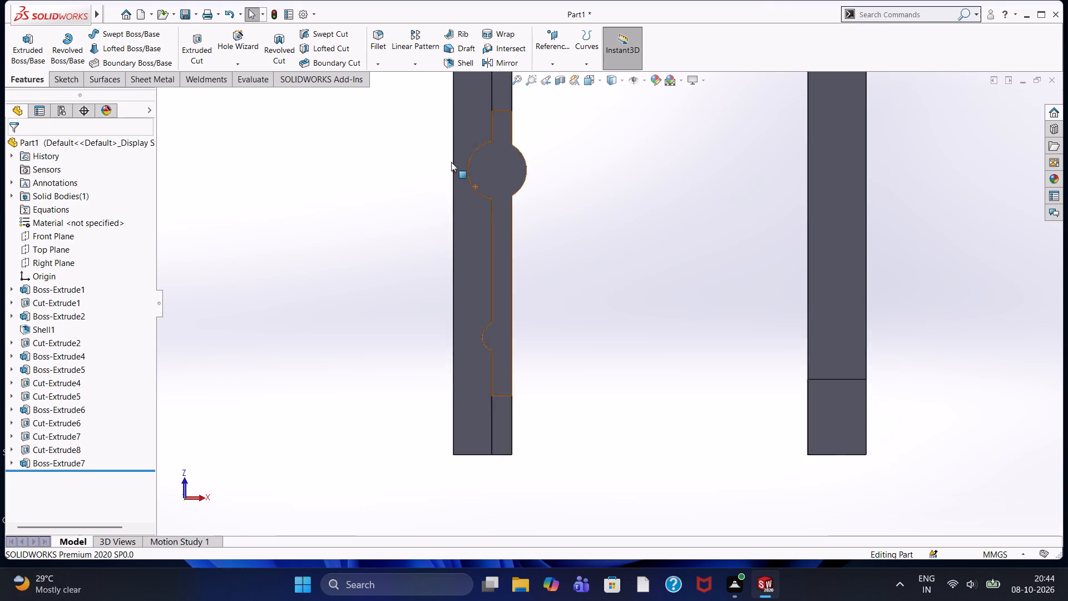
scroll(451, 162, up, 2)
scroll(540, 174, down, 4)
scroll(553, 157, up, 2)
scroll(600, 189, up, 1)
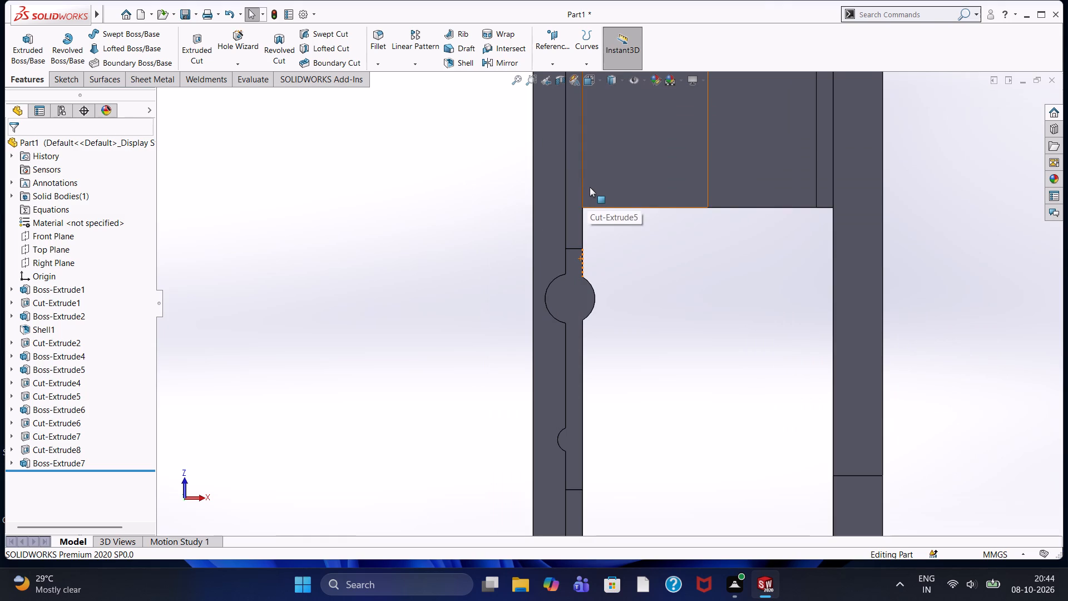
scroll(574, 128, up, 1)
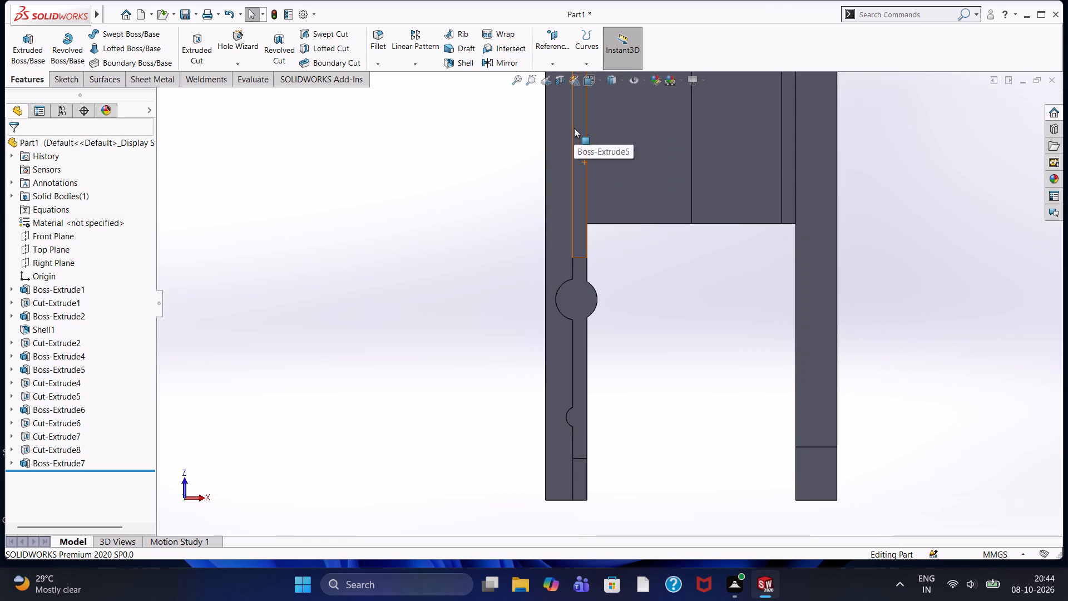
scroll(574, 126, up, 1)
scroll(601, 149, down, 2)
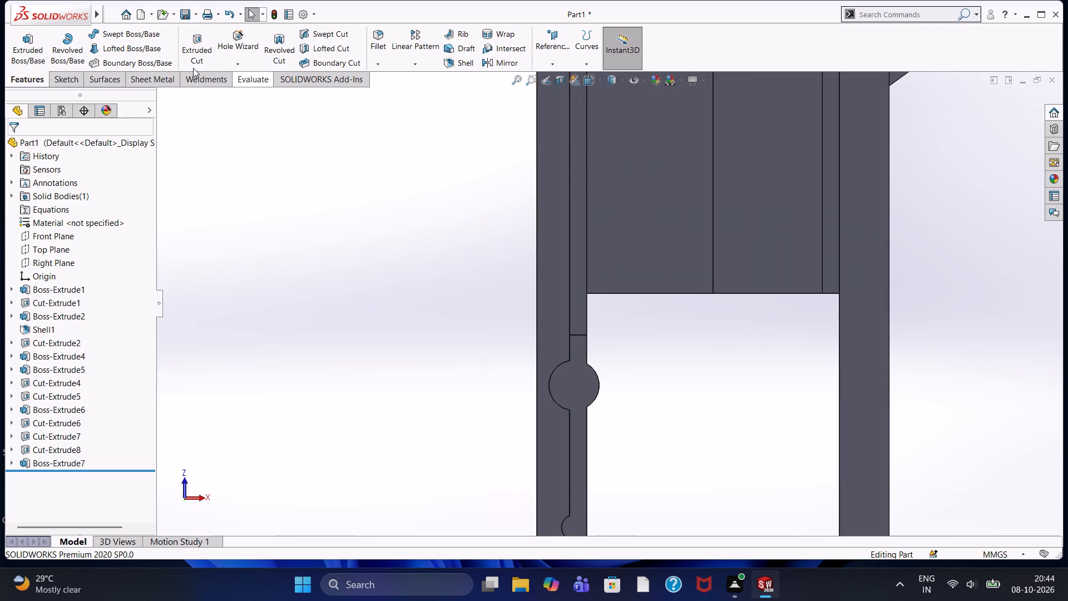
Start a sketch on the outer wall's narrow strip face beyond the circles profile and draw a rectangle across its full 34 mm width.
click(85, 71)
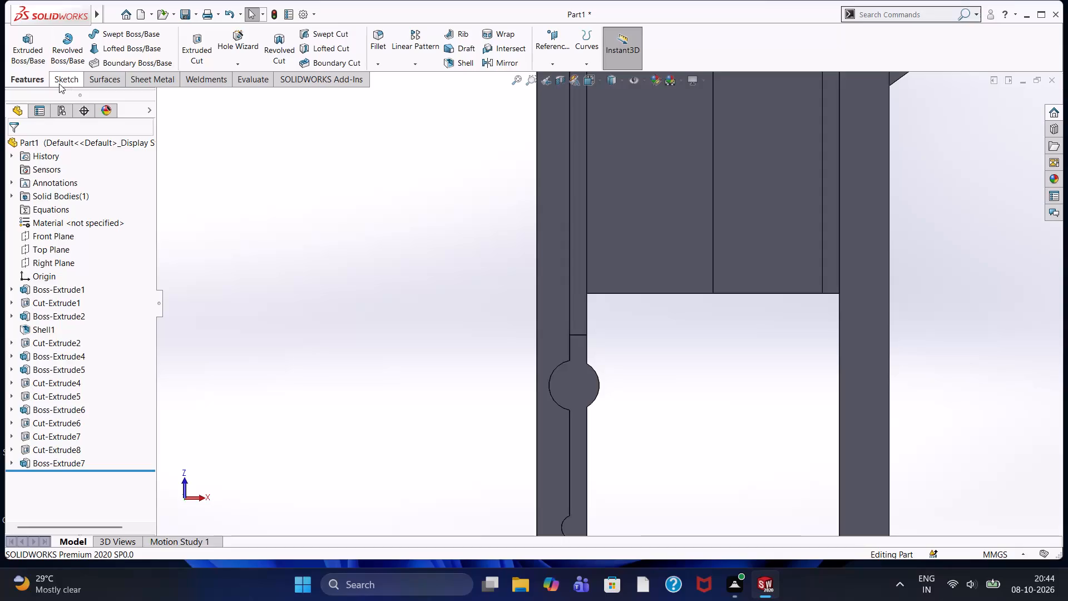
click(59, 83)
click(575, 277)
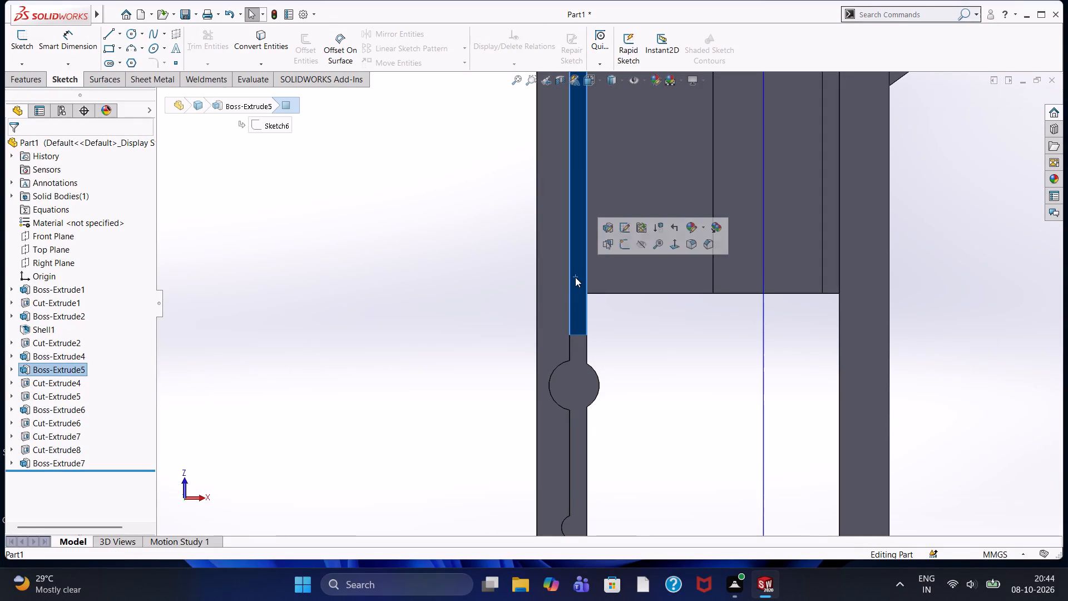
click(625, 245)
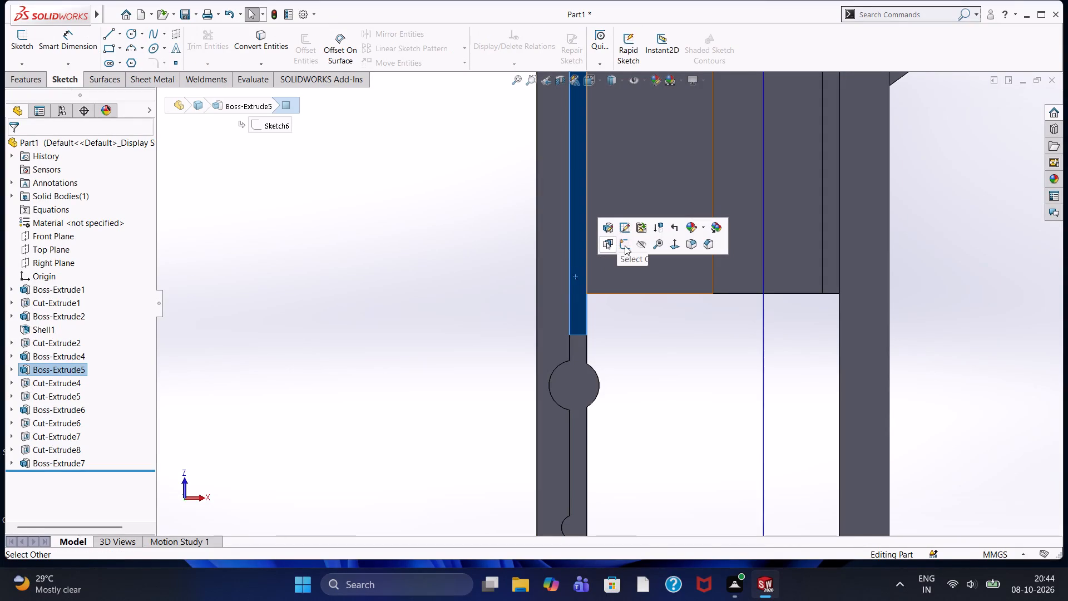
click(122, 46)
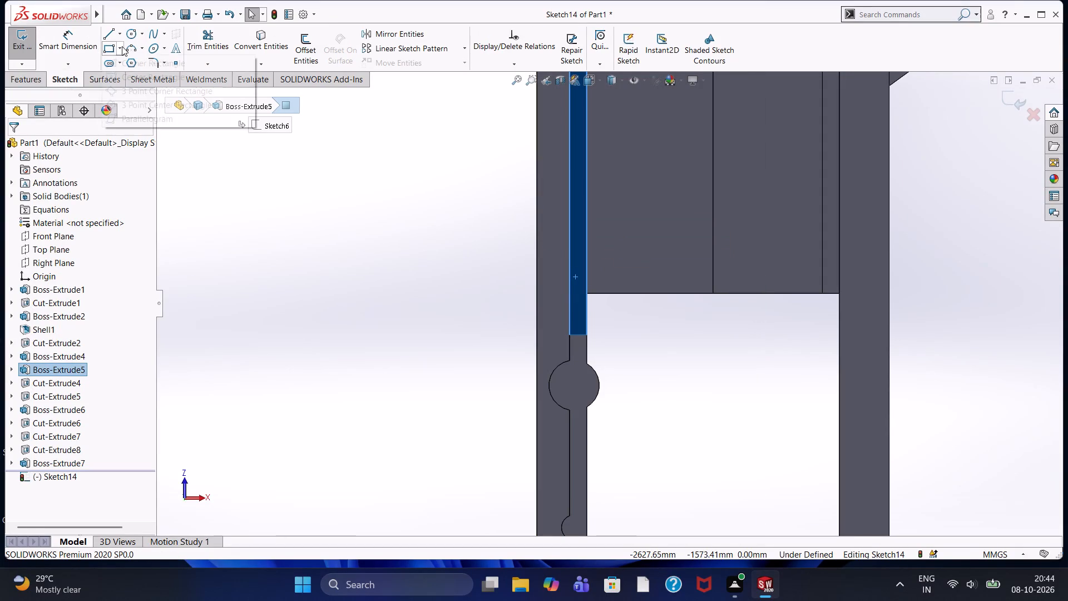
click(122, 58)
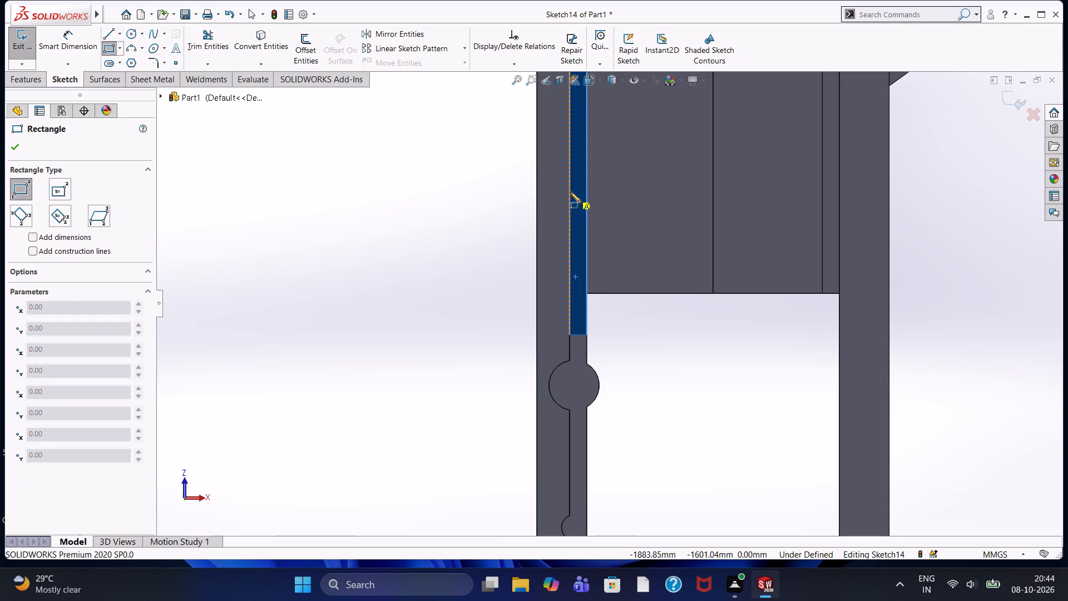
click(568, 150)
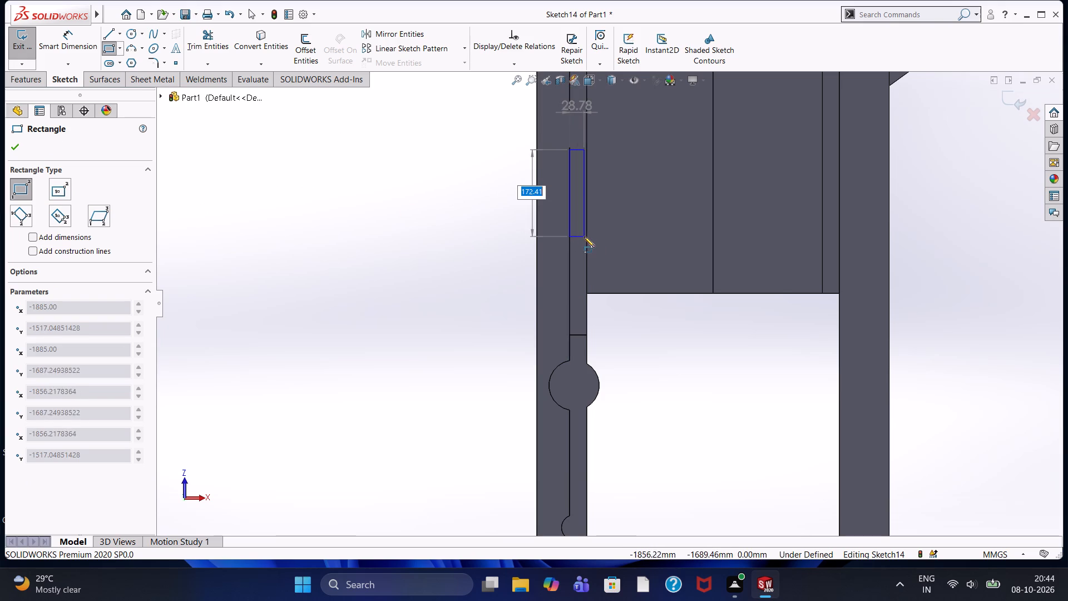
click(588, 252)
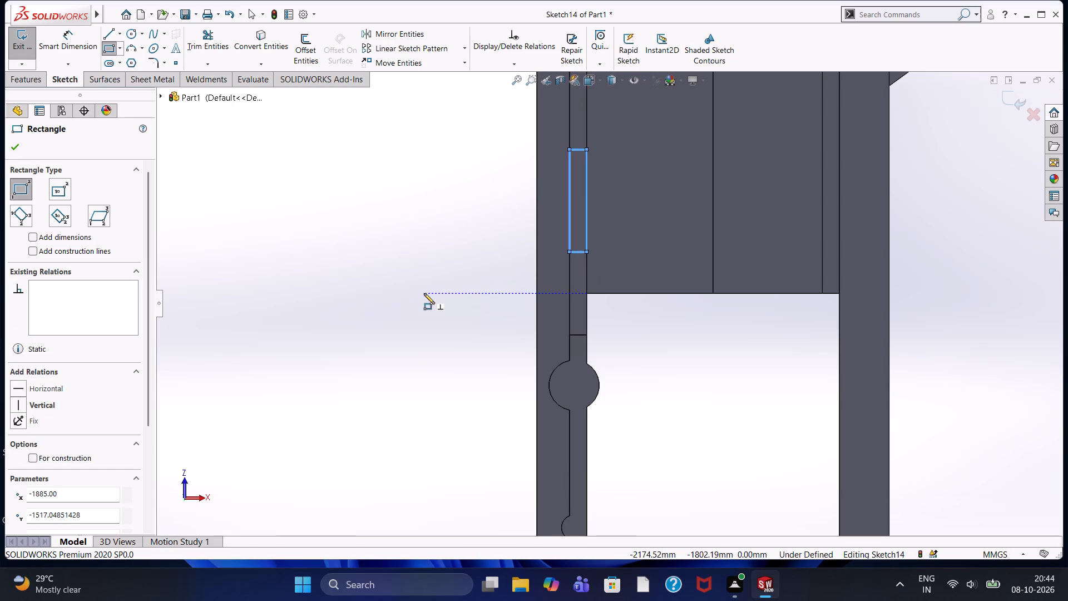
Draw a second rectangle about 17 mm wide and 80 mm tall inside the lower outer corner of the first rectangle.
click(570, 212)
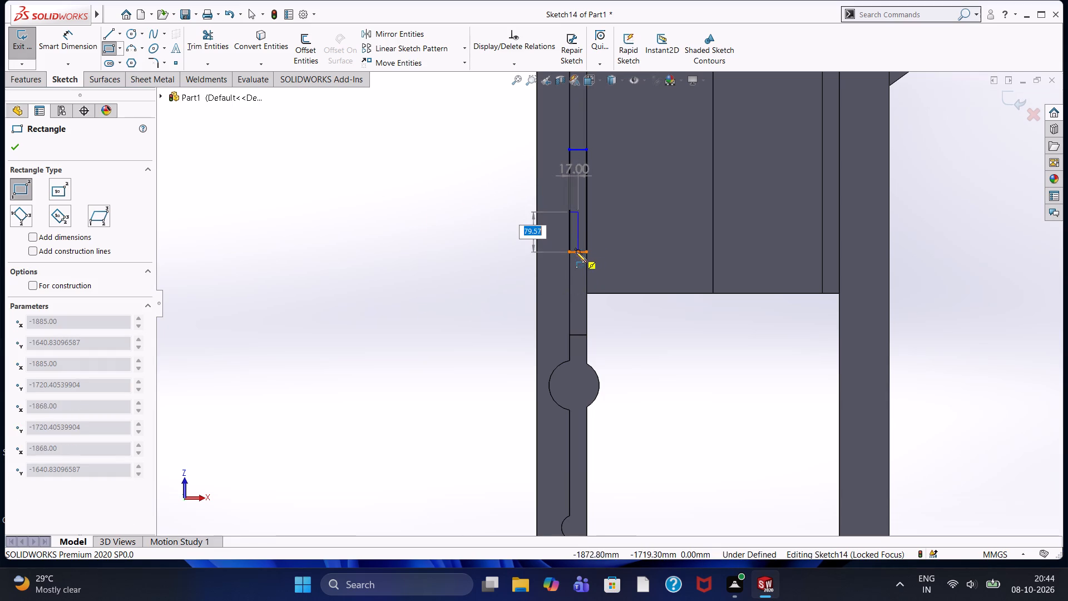
scroll(559, 256, down, 4)
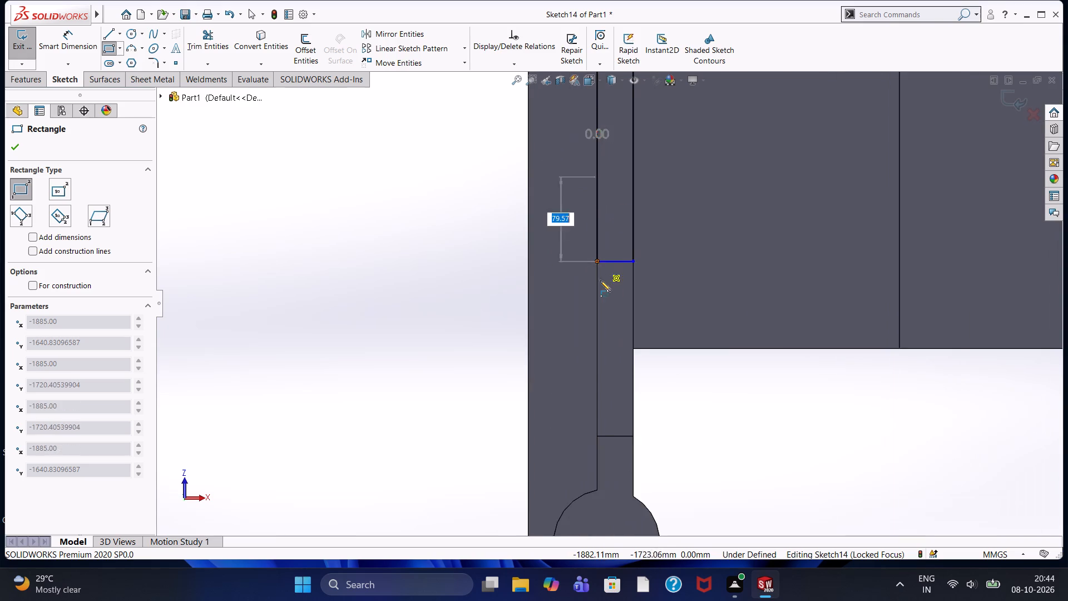
scroll(600, 280, down, 1)
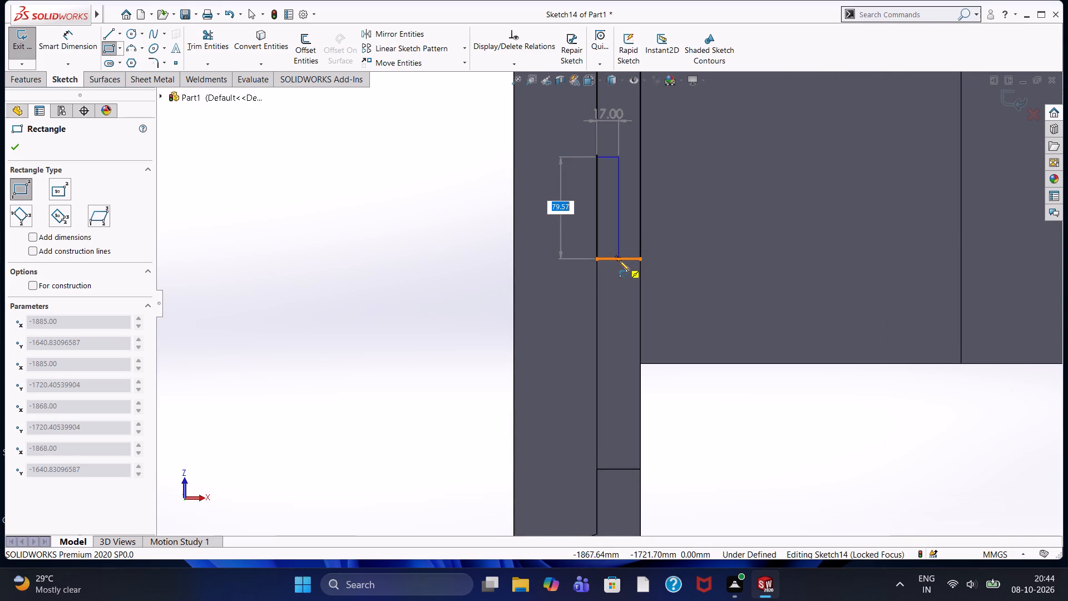
click(619, 260)
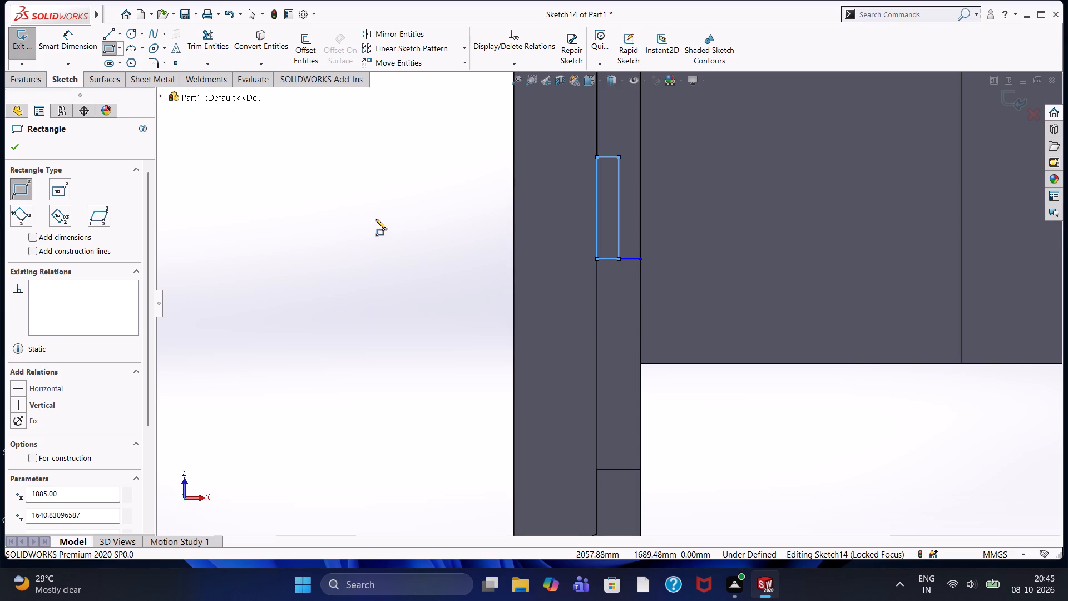
click(17, 155)
Trim away the small rectangle's bottom and outer side lines so the two rectangles form one stepped outline.
scroll(433, 247, down, 1)
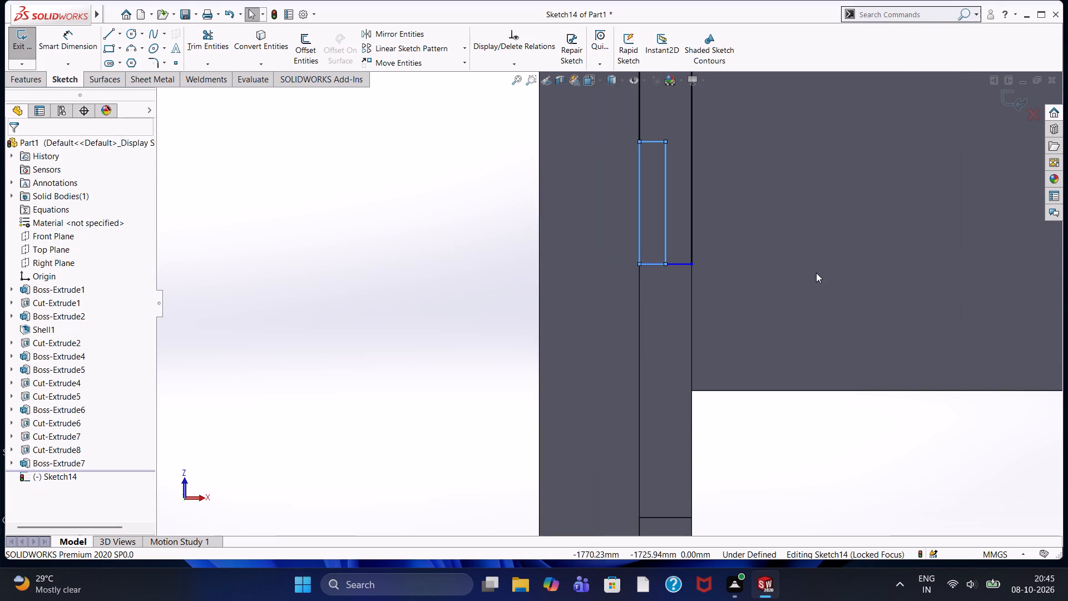
scroll(780, 262, down, 1)
click(403, 171)
click(212, 41)
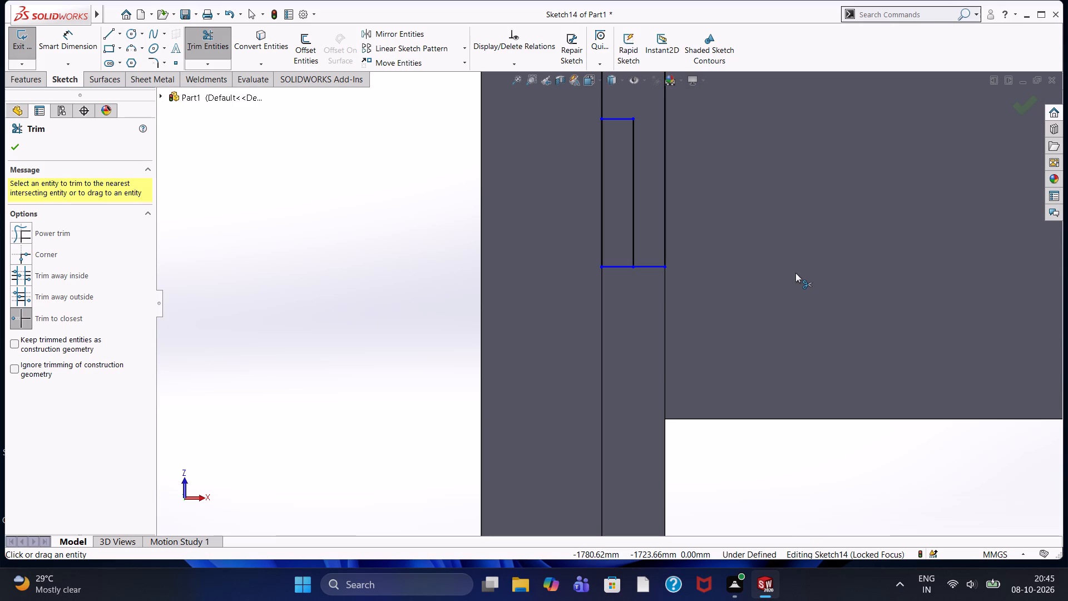
click(622, 265)
click(567, 309)
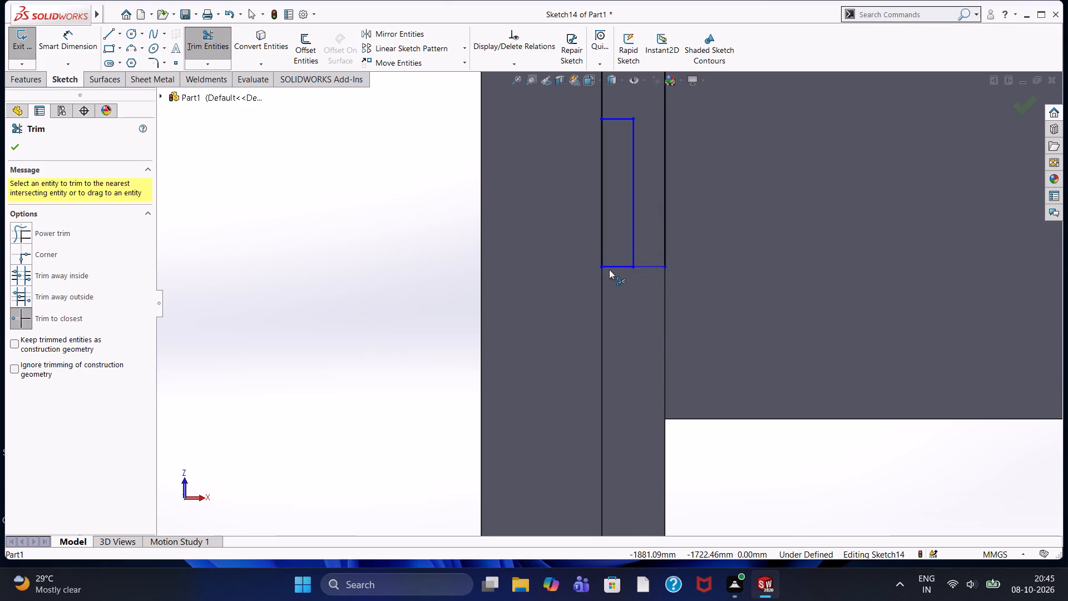
click(611, 268)
click(600, 219)
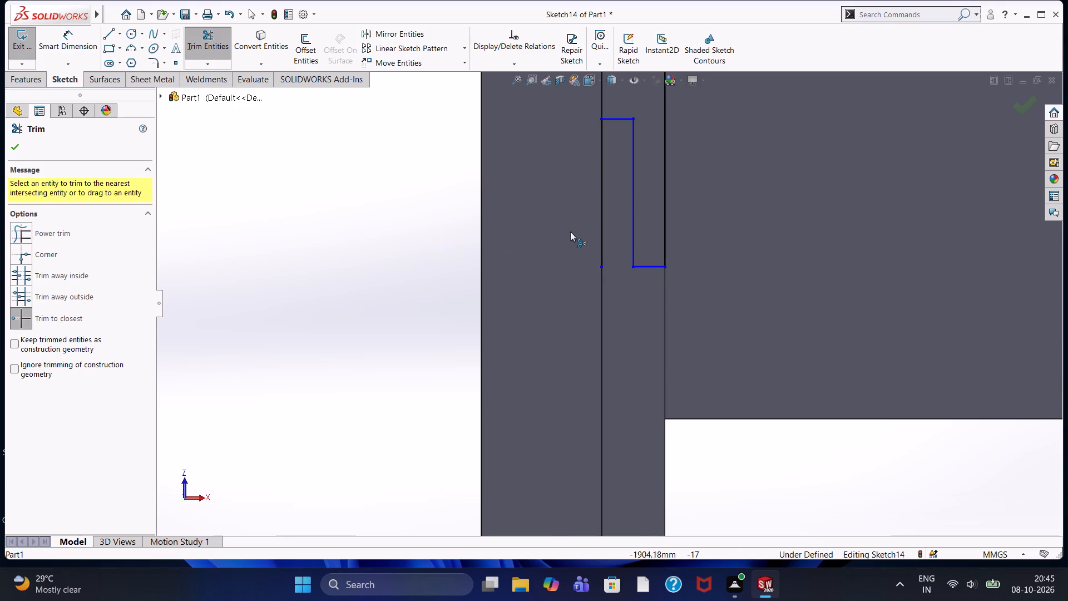
click(605, 235)
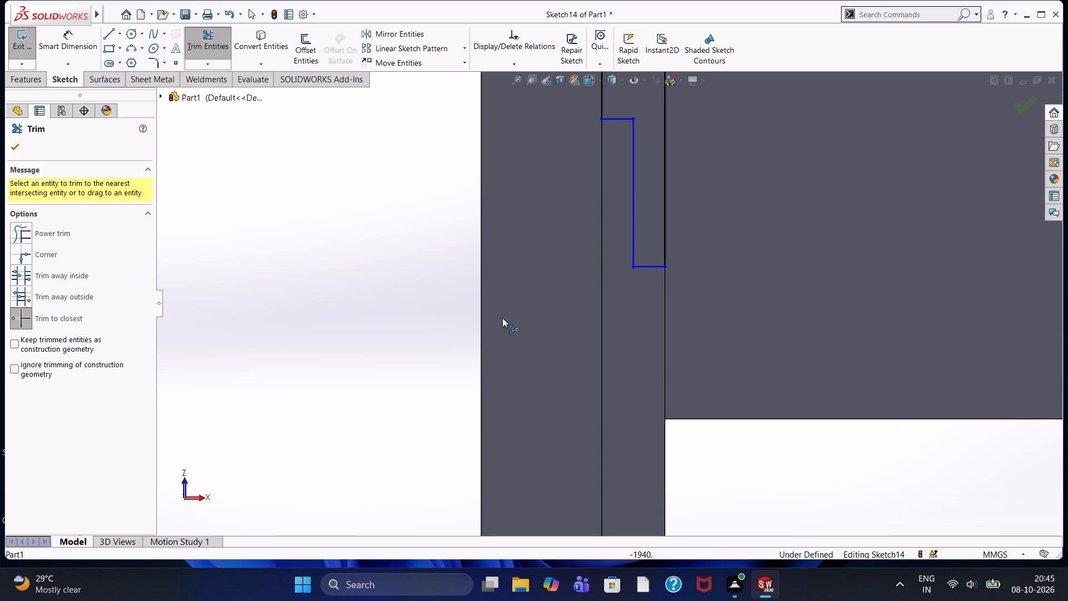
click(9, 140)
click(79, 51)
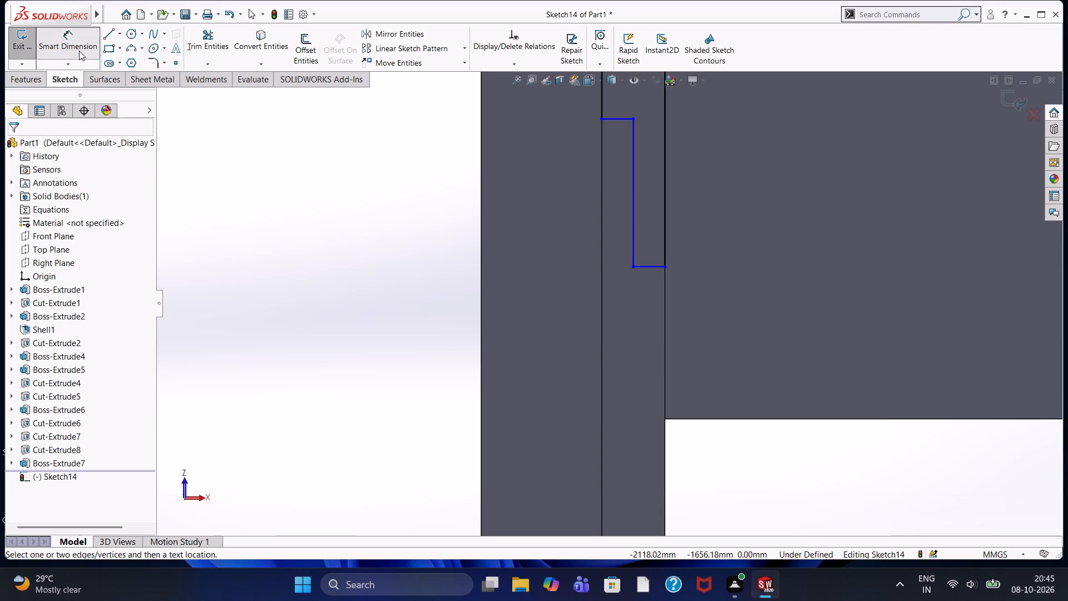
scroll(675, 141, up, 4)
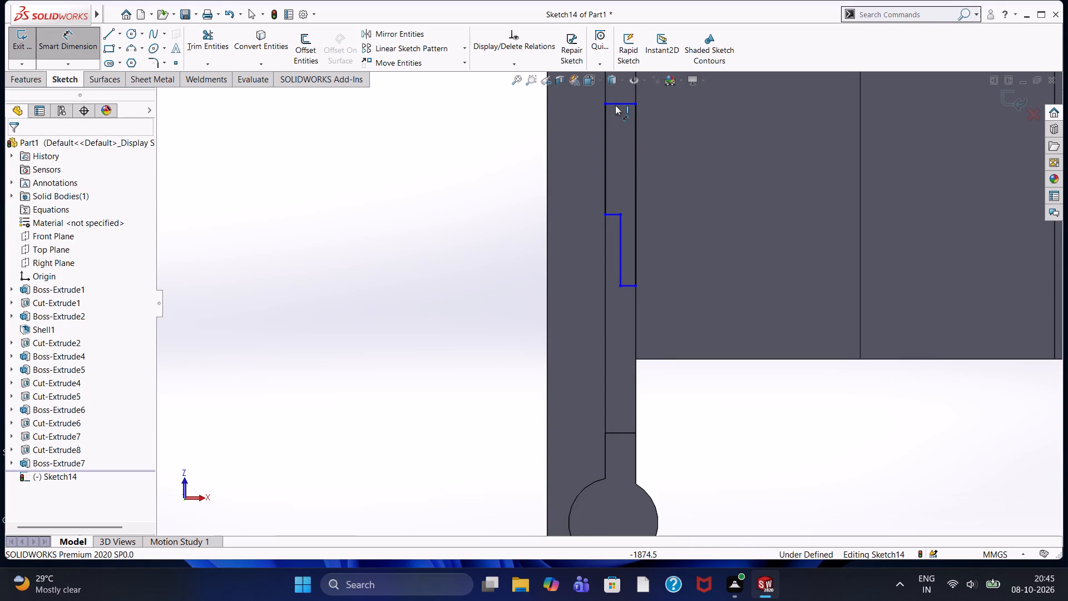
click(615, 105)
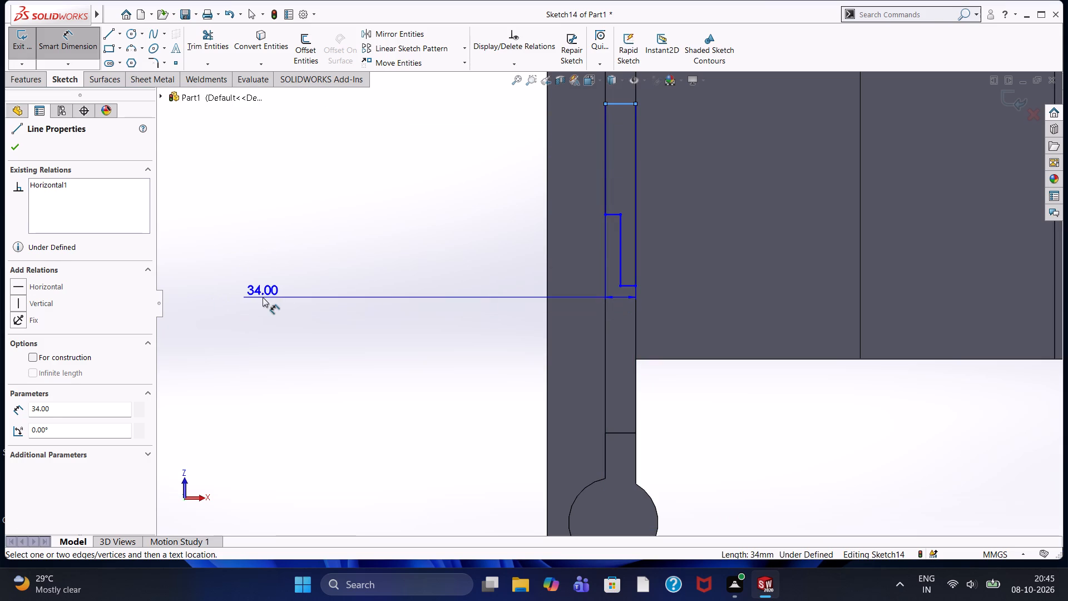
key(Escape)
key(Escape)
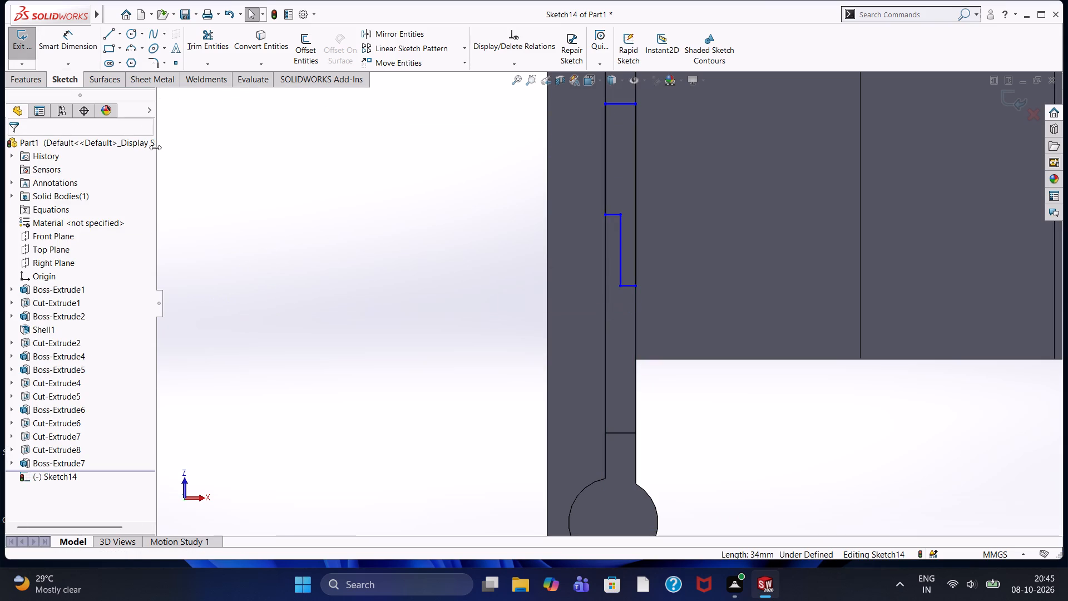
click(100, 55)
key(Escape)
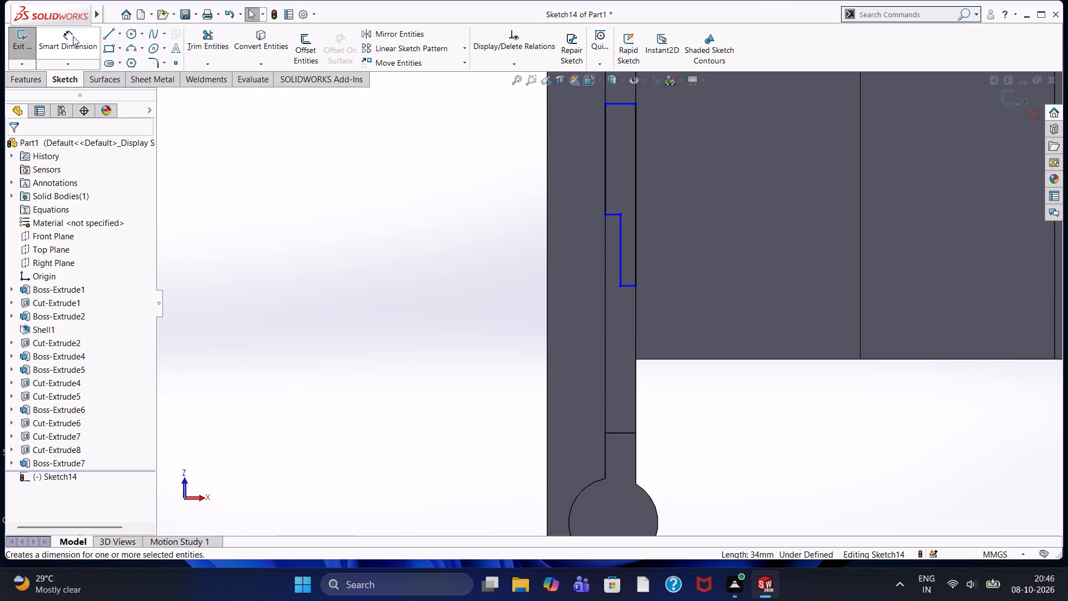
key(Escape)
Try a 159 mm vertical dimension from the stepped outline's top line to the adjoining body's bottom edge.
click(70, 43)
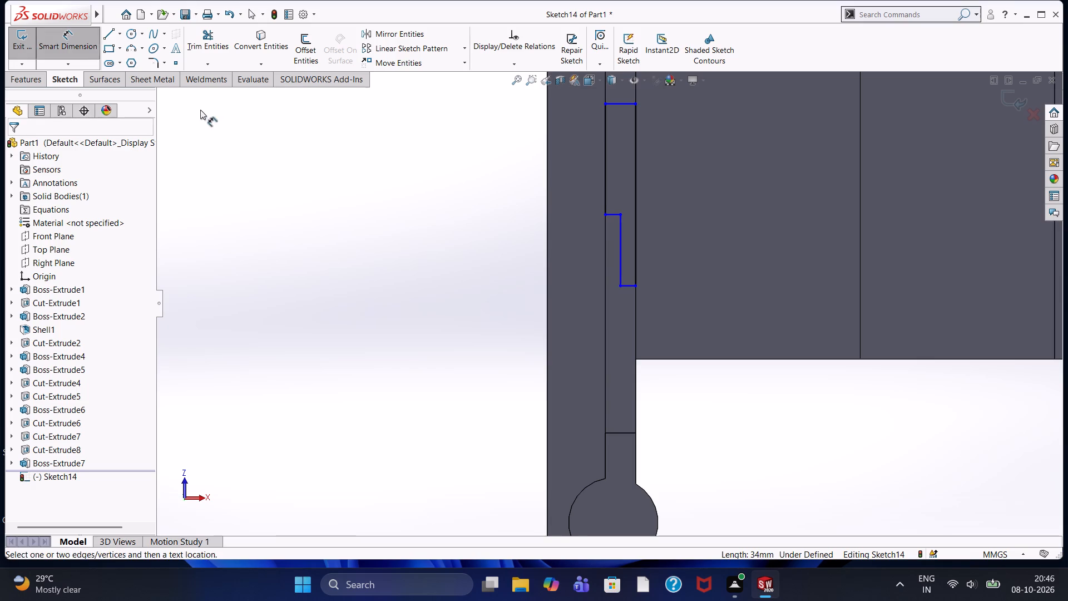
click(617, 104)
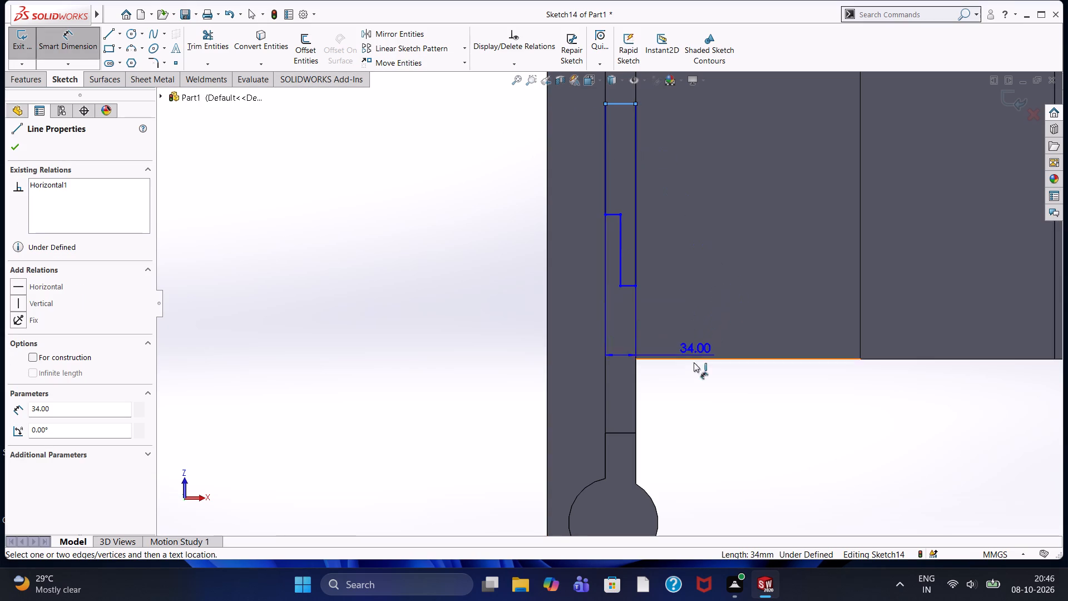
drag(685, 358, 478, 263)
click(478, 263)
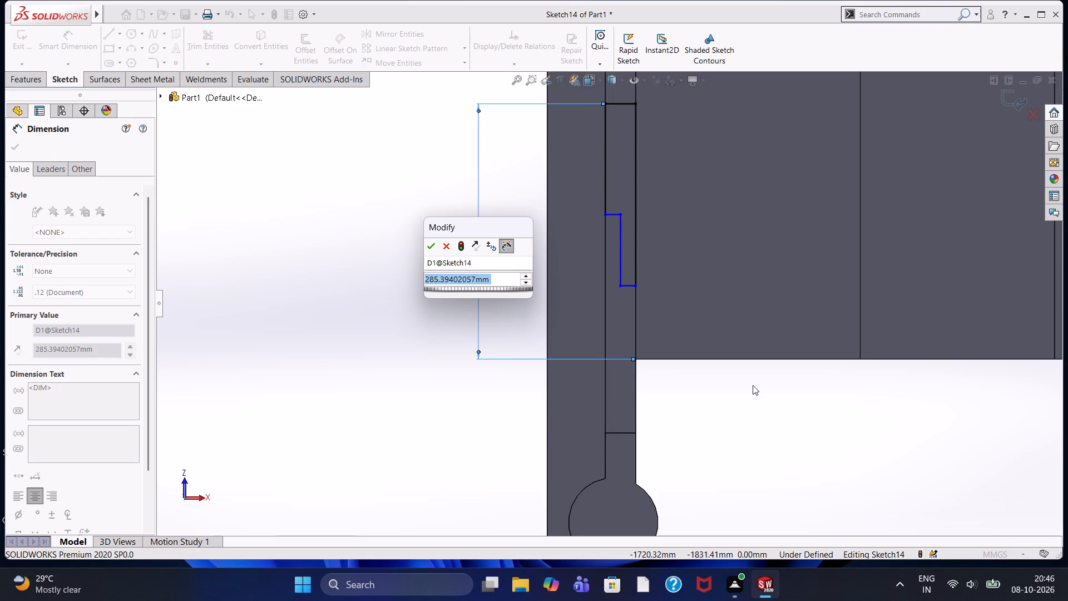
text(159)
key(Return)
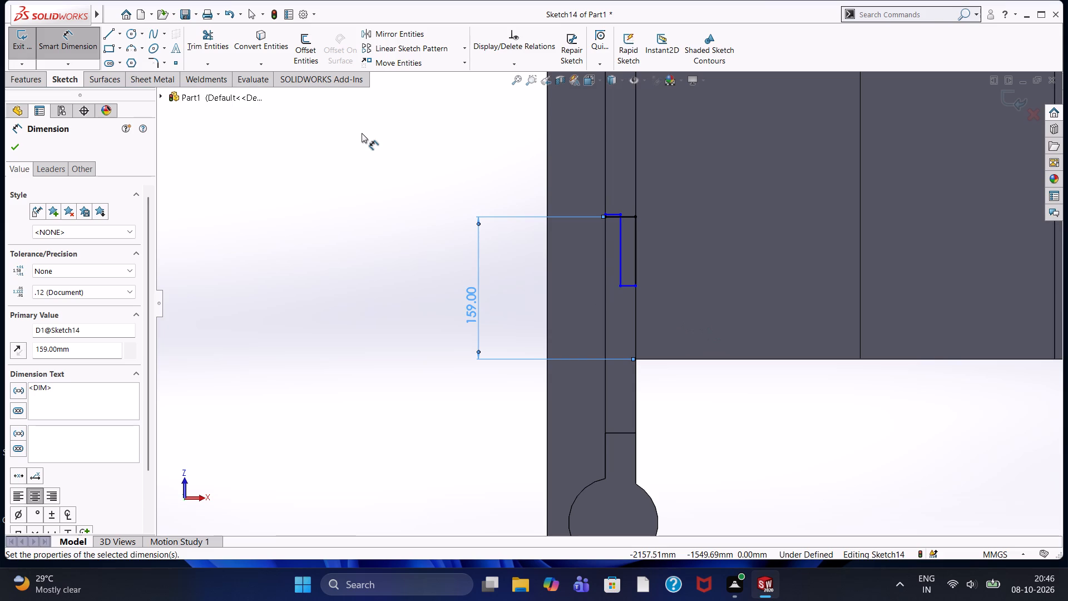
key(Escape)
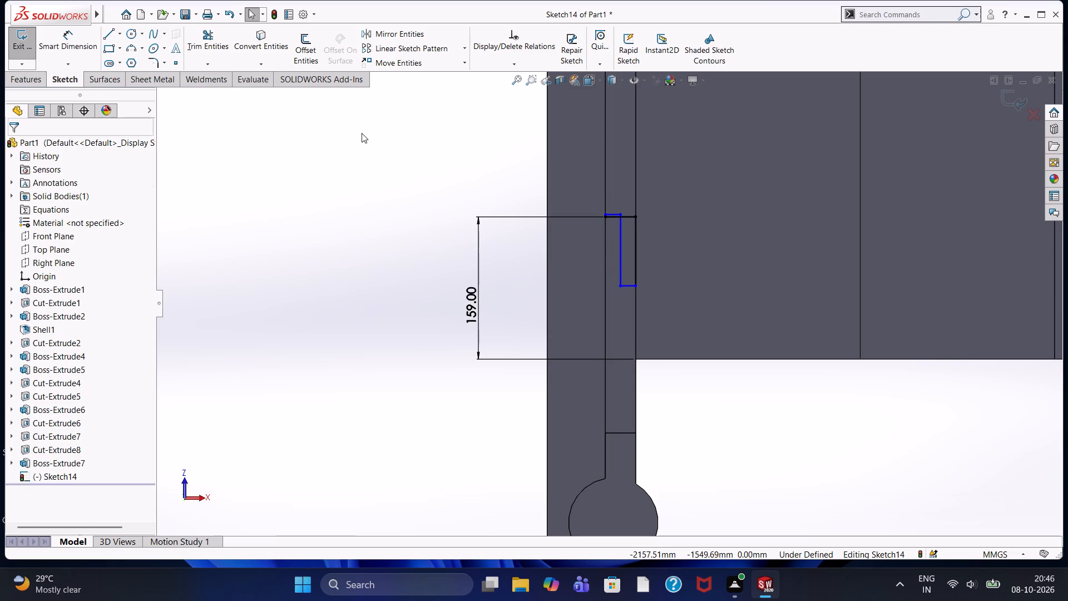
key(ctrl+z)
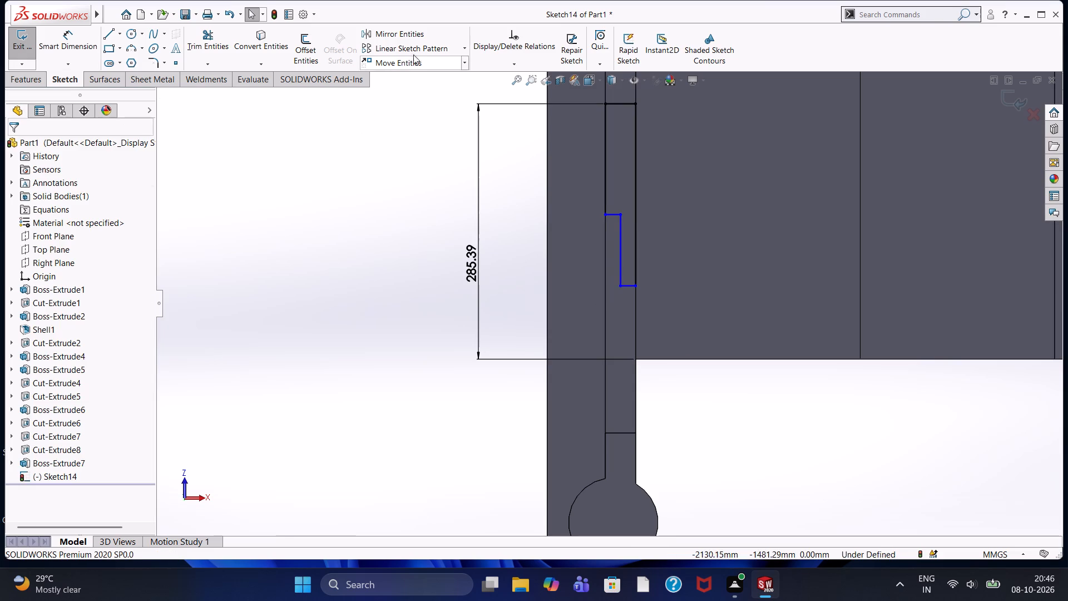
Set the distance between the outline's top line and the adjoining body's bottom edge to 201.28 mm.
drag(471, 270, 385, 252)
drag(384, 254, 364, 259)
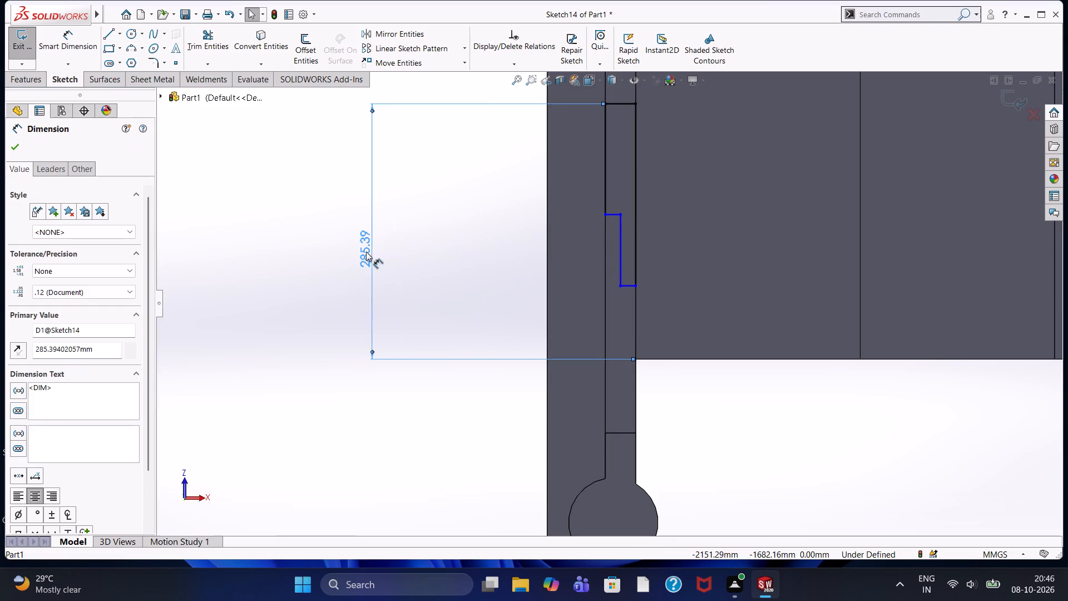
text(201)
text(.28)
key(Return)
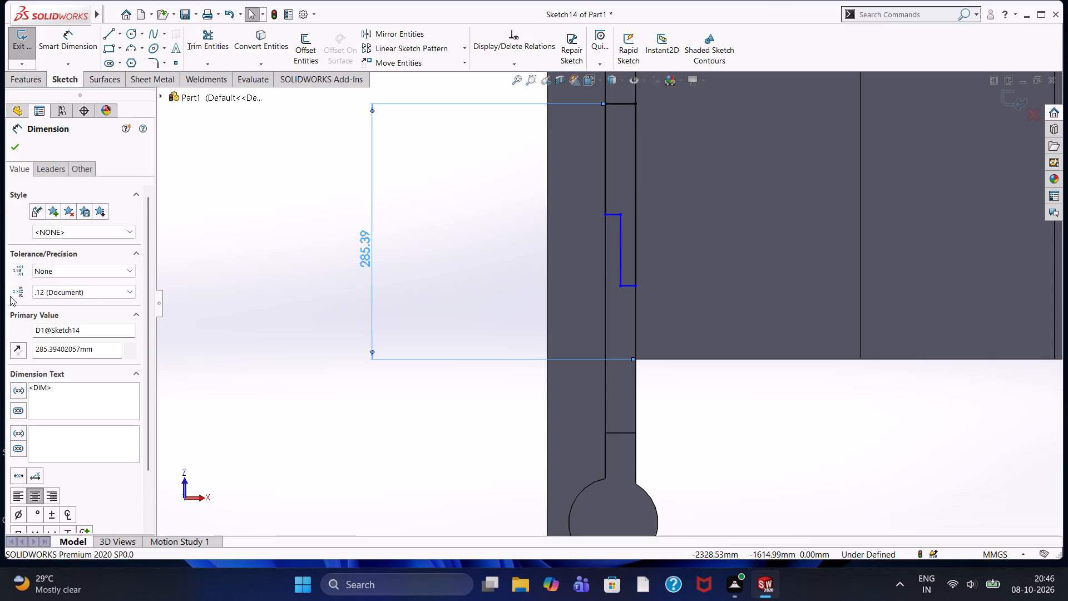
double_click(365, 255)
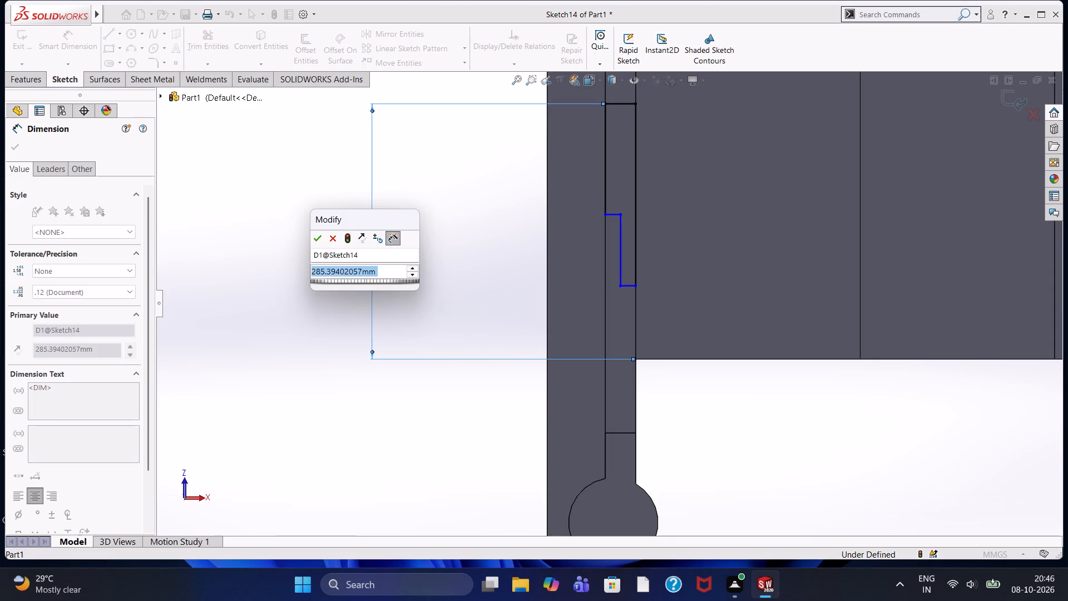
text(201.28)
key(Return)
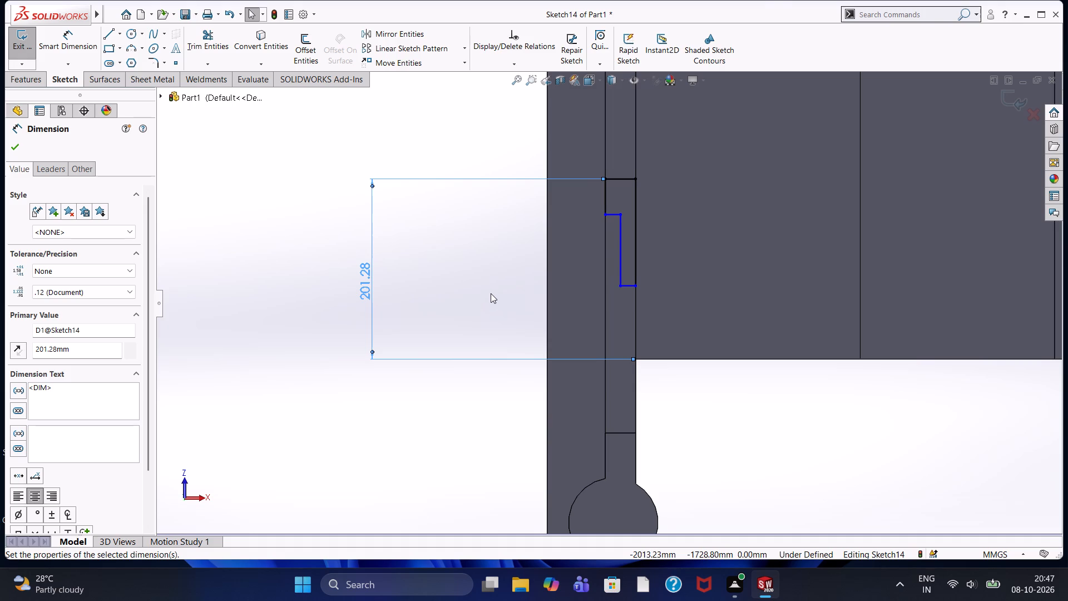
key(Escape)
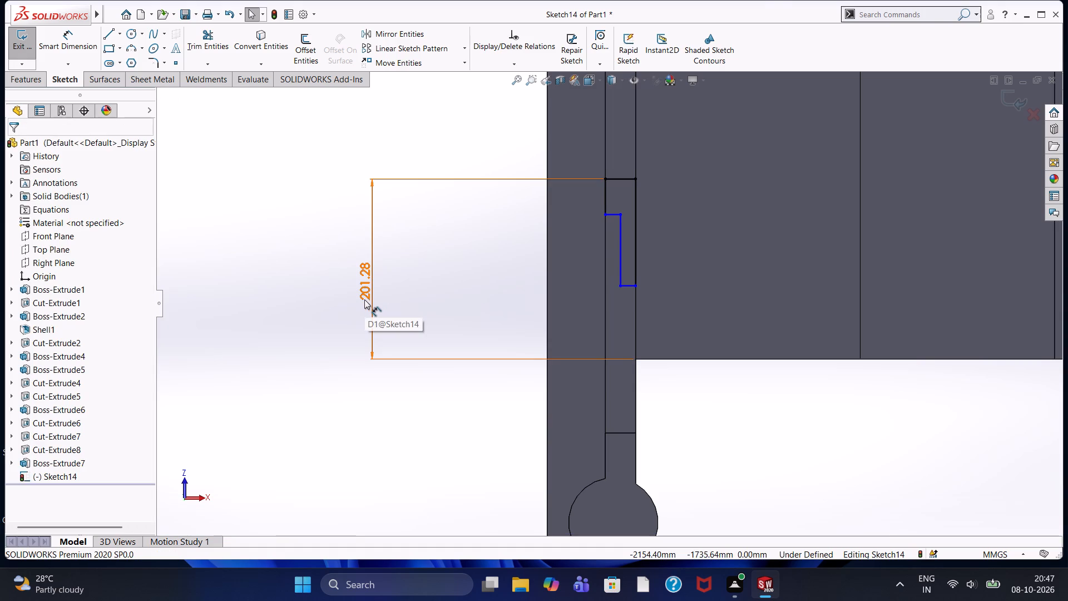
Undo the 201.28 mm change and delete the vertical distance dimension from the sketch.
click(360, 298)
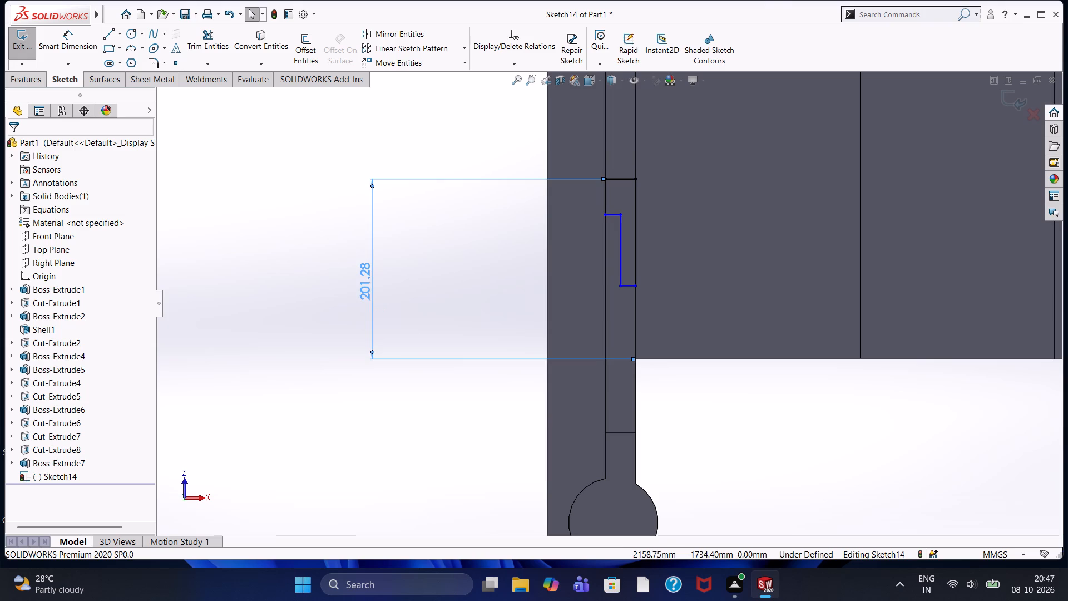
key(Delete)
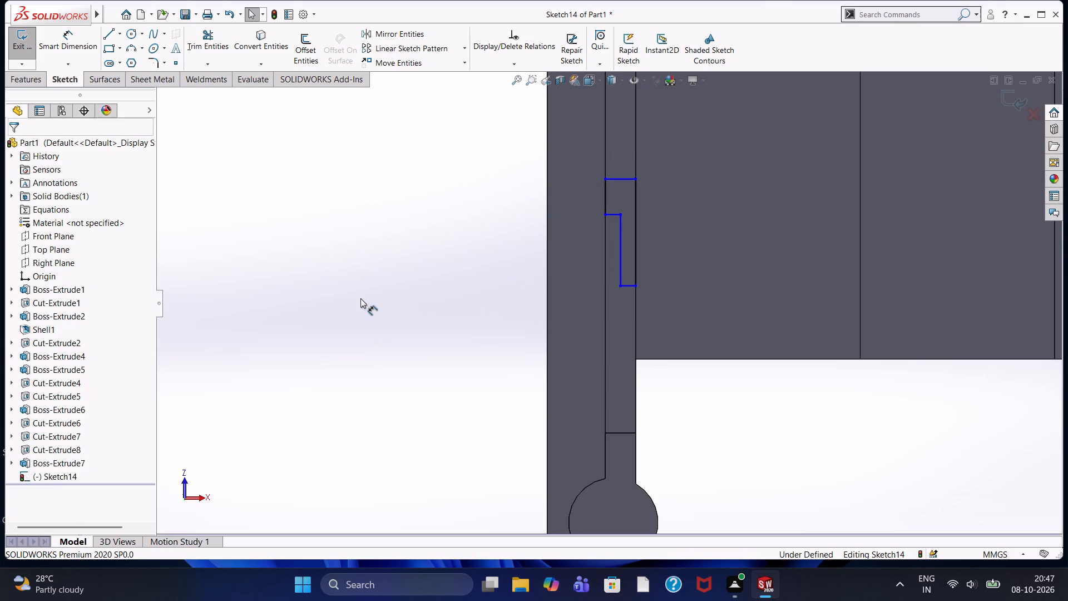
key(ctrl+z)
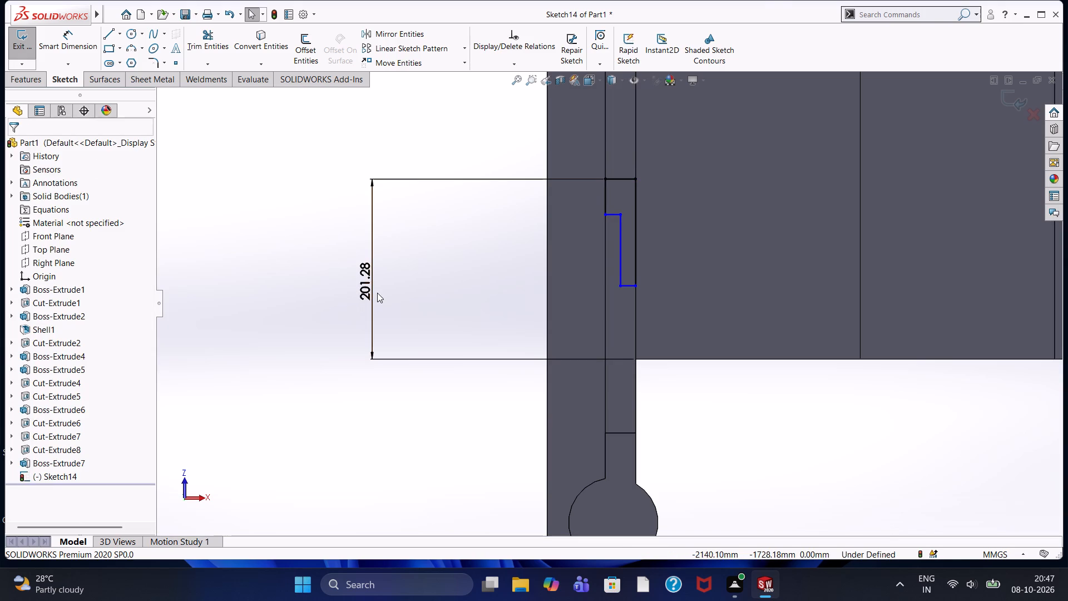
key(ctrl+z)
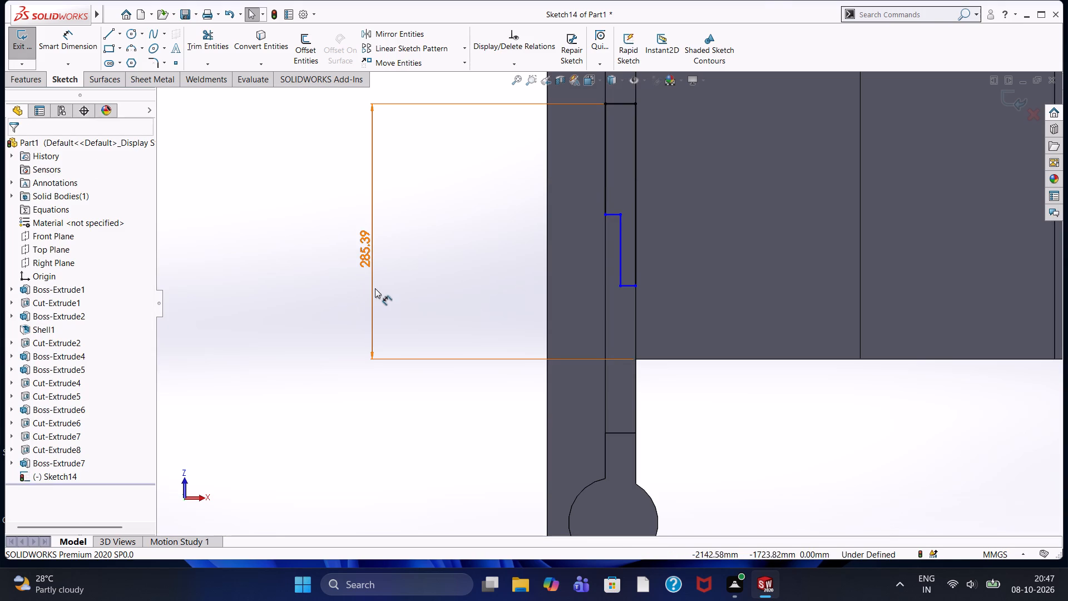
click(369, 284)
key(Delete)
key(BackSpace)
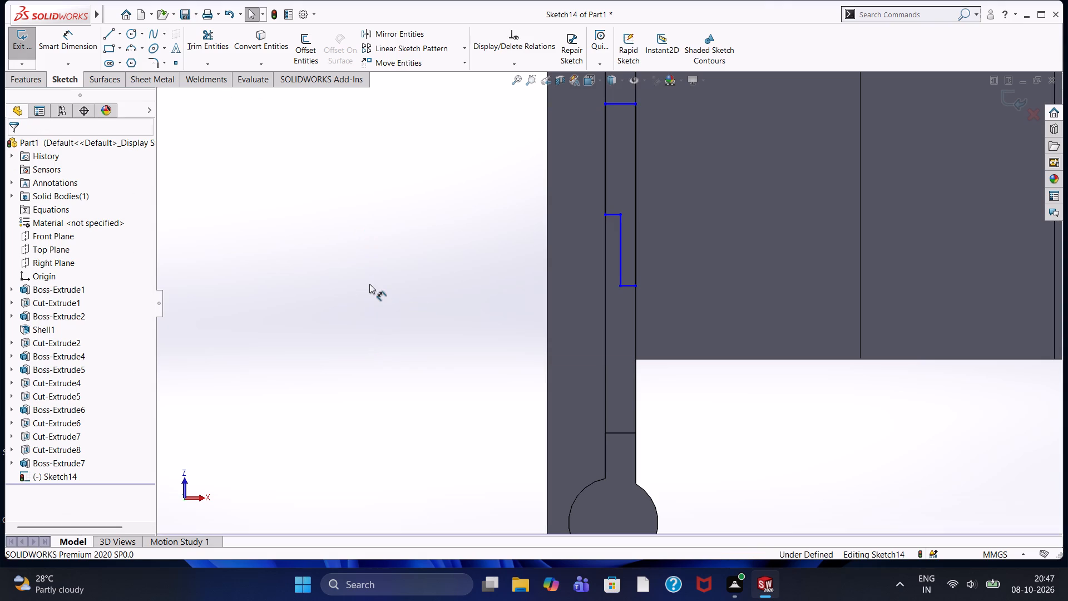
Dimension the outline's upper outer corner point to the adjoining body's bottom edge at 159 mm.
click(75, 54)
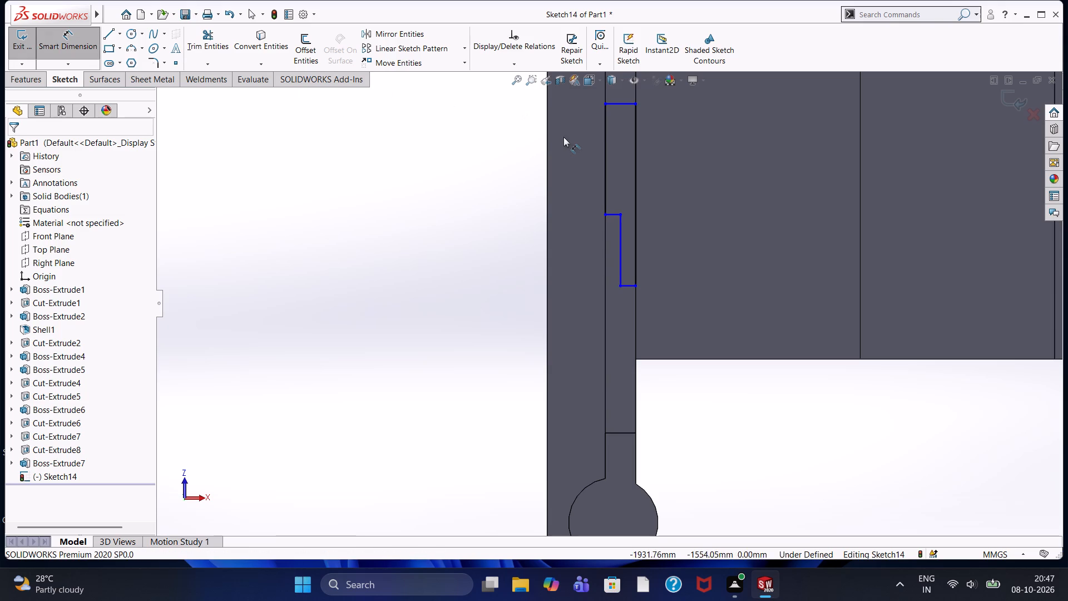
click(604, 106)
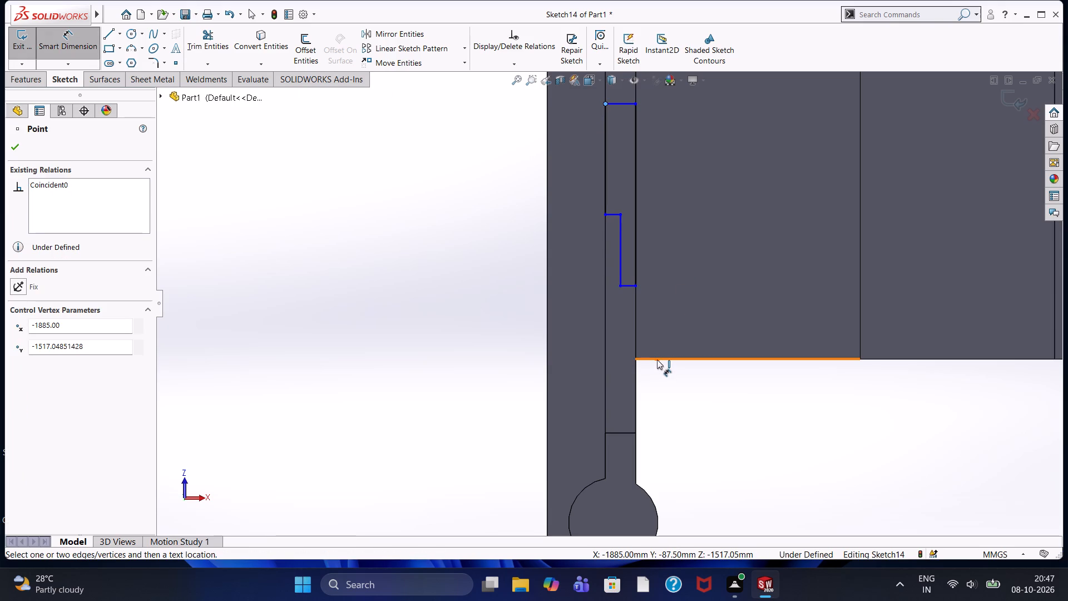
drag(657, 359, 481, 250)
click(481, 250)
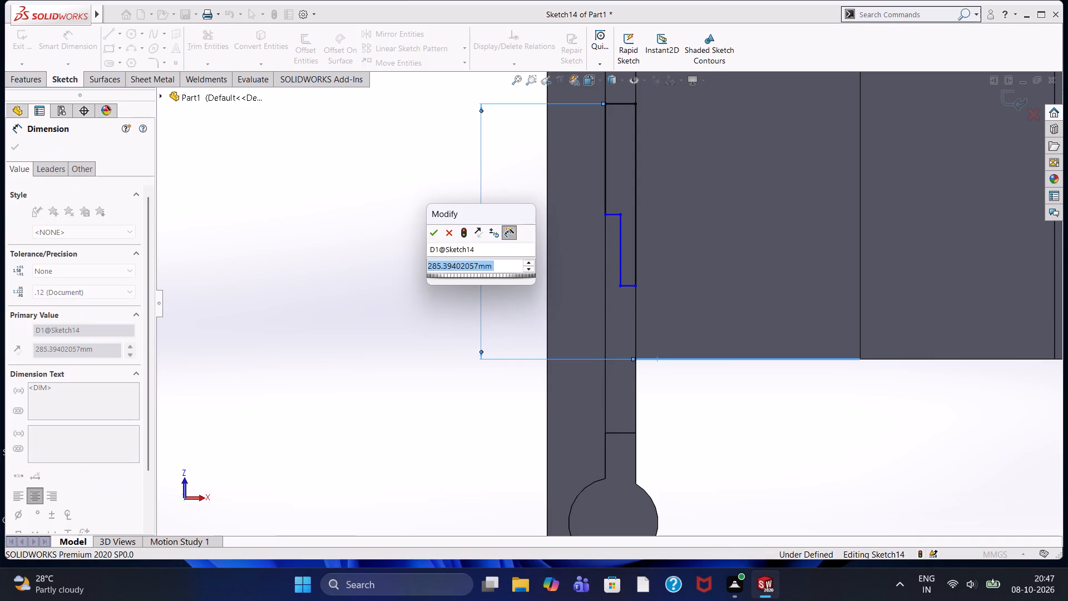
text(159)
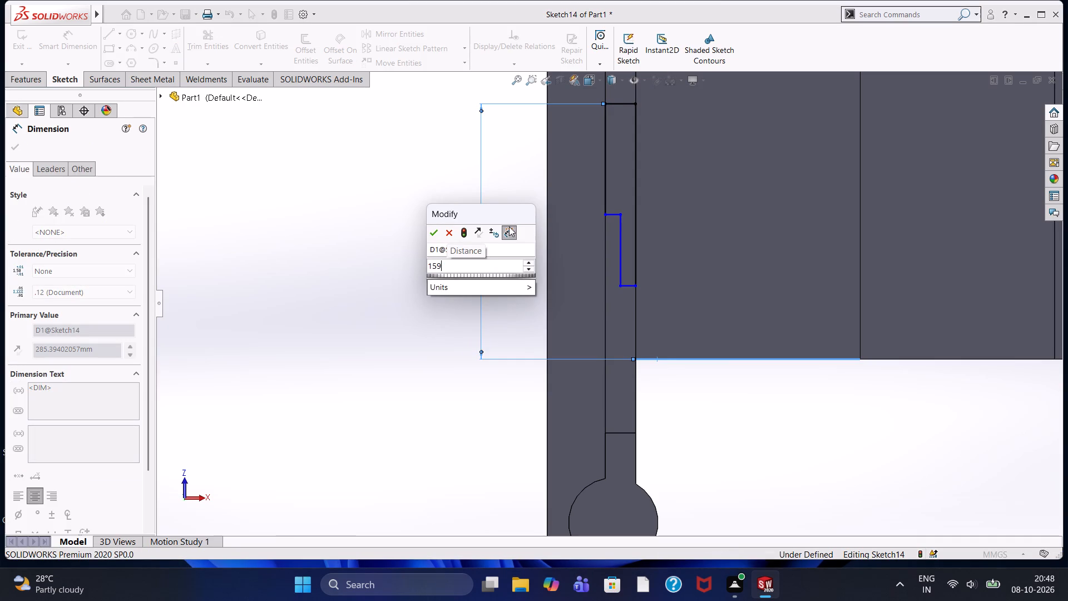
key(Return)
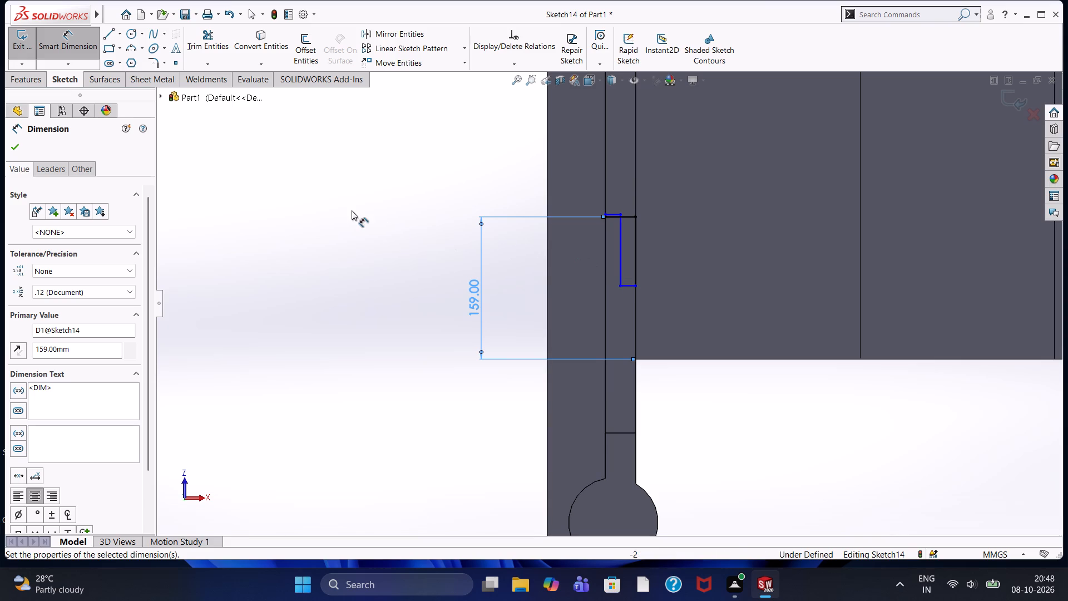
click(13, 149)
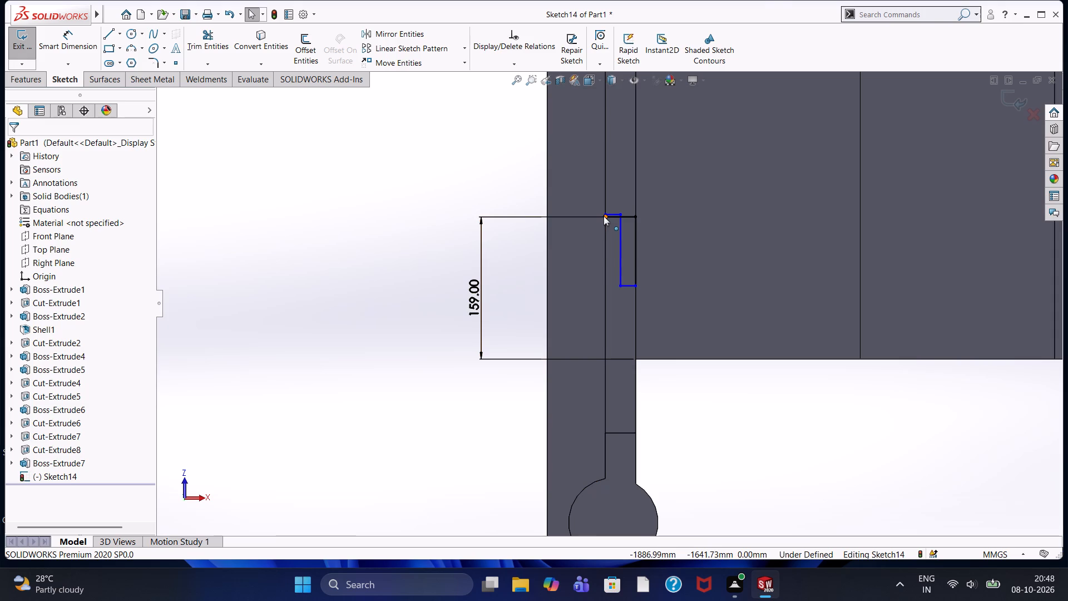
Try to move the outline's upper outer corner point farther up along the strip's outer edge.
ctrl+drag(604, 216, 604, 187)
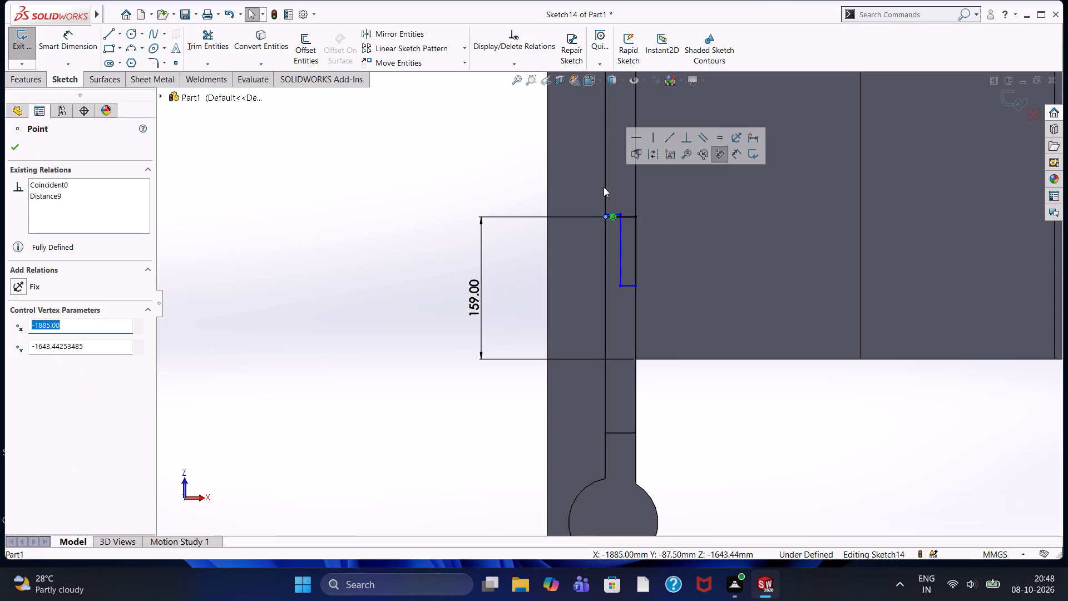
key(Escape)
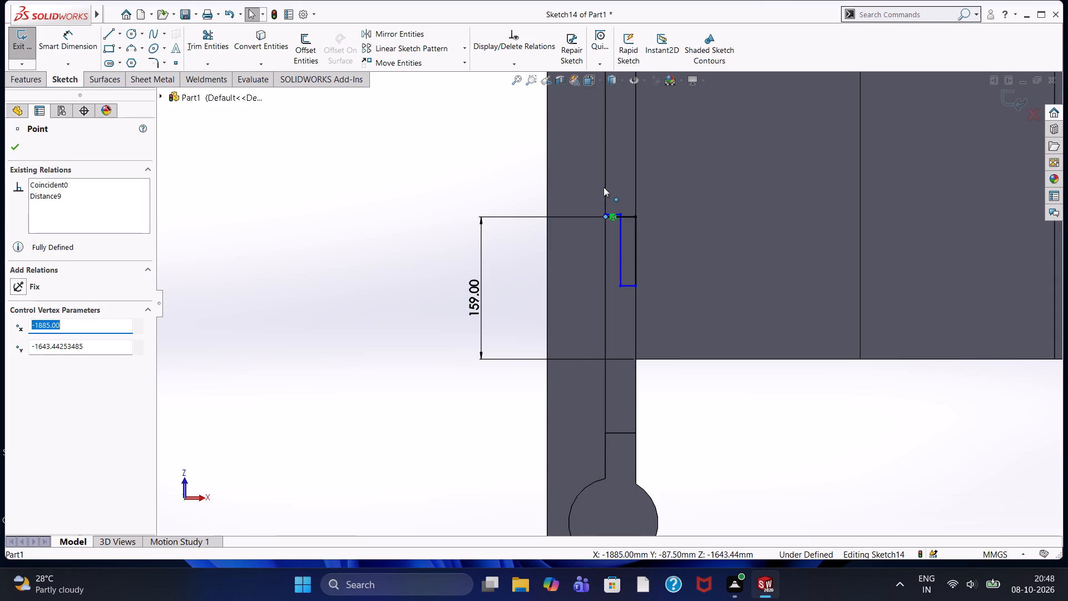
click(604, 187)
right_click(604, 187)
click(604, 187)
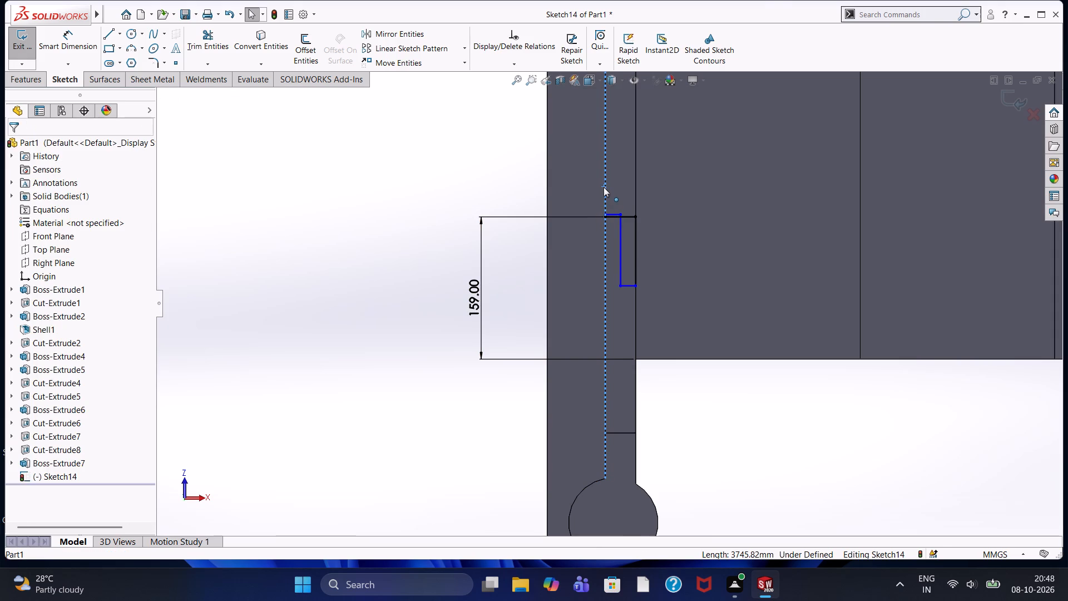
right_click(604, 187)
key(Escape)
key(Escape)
Undo back through the distance dimensions, the trims and both rectangles in the strip face sketch.
scroll(604, 187, up, 4)
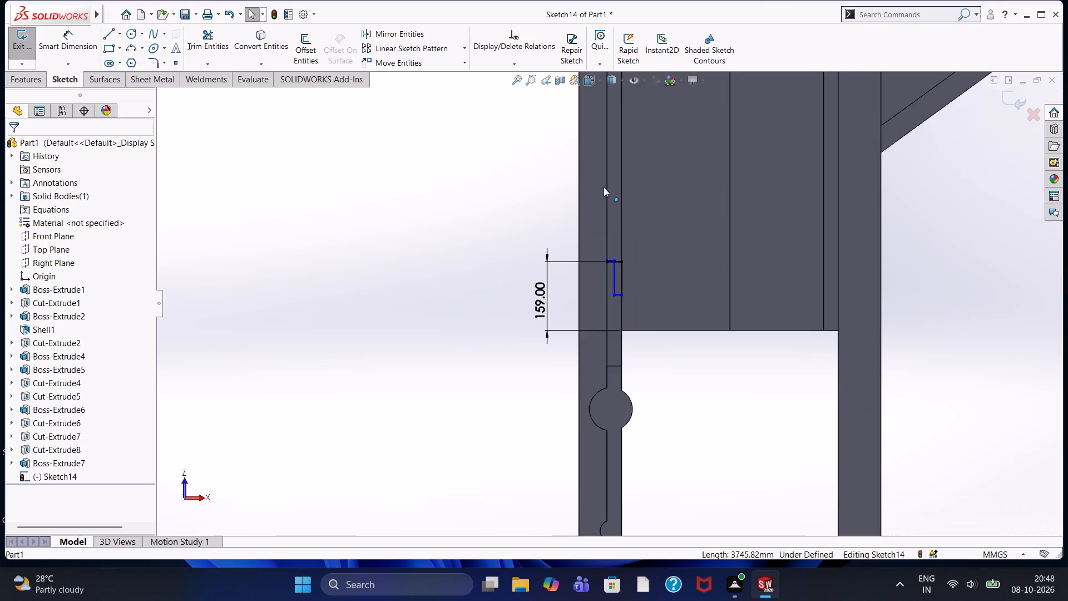
scroll(604, 187, up, 16)
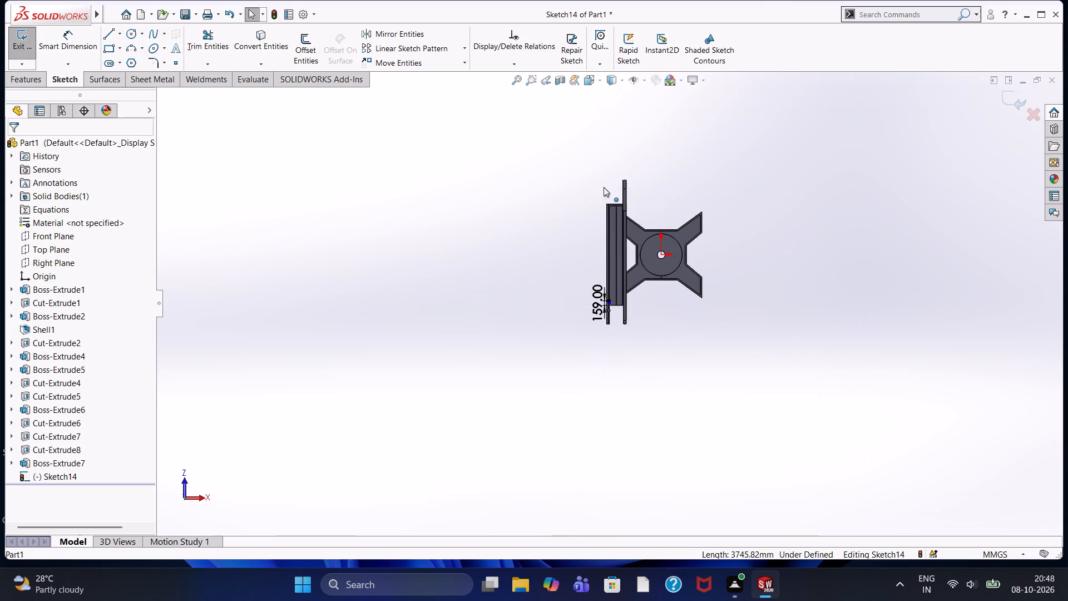
key(ctrl+z)
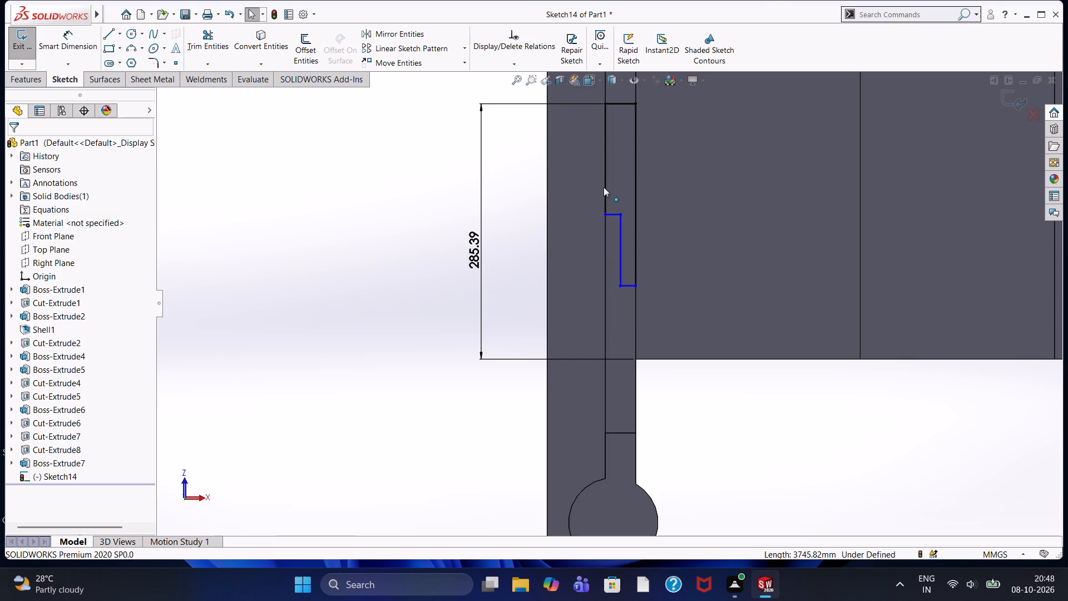
click(604, 187)
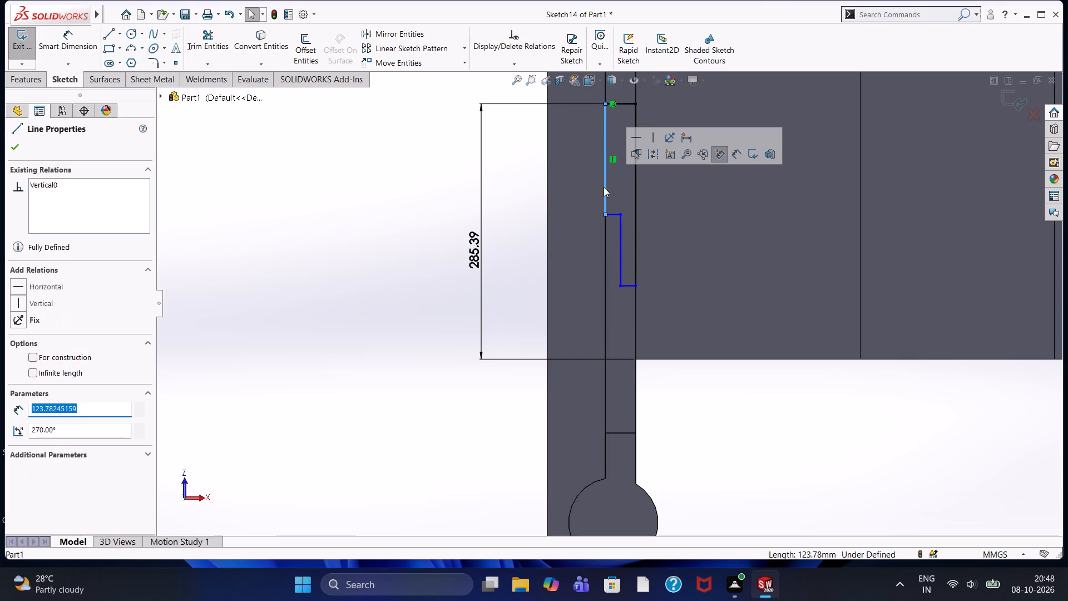
key(Escape)
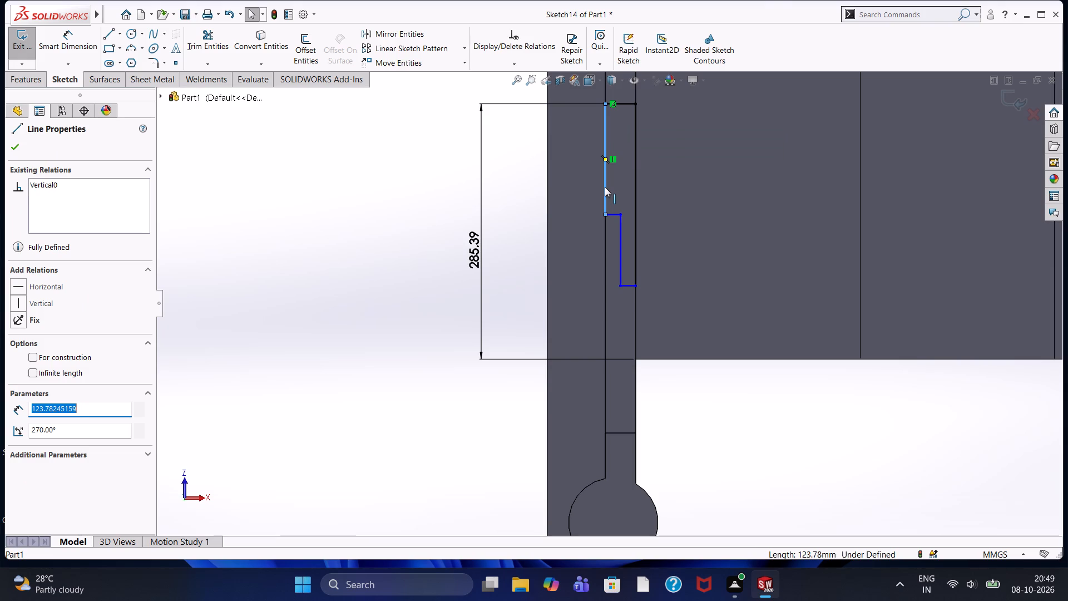
key(Escape)
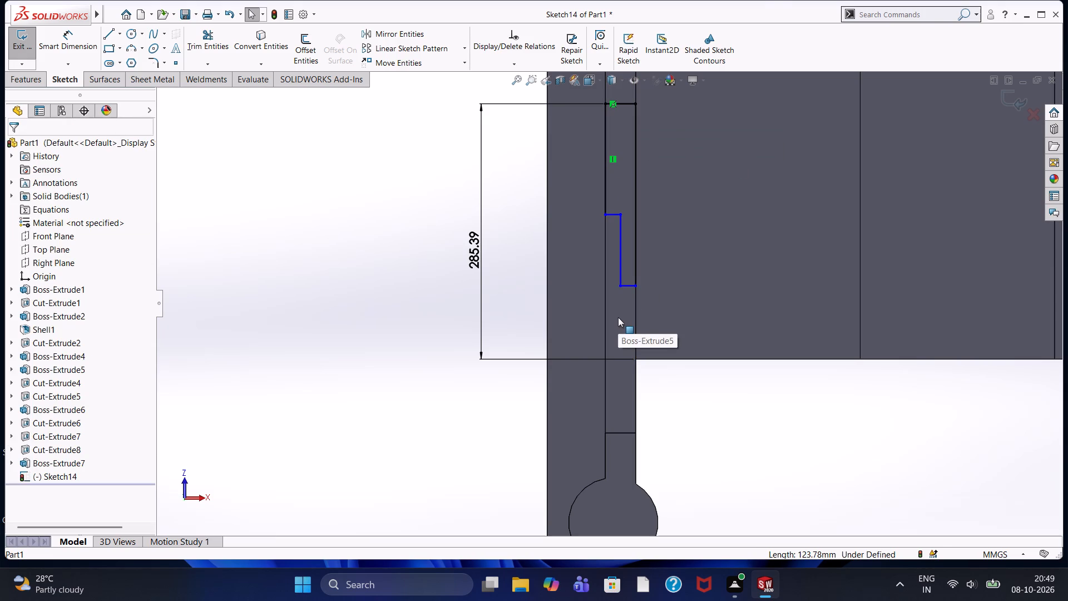
key(ctrl+z)
key(ctrl+z)
key(ctrl+z)
key(ctrl+z)
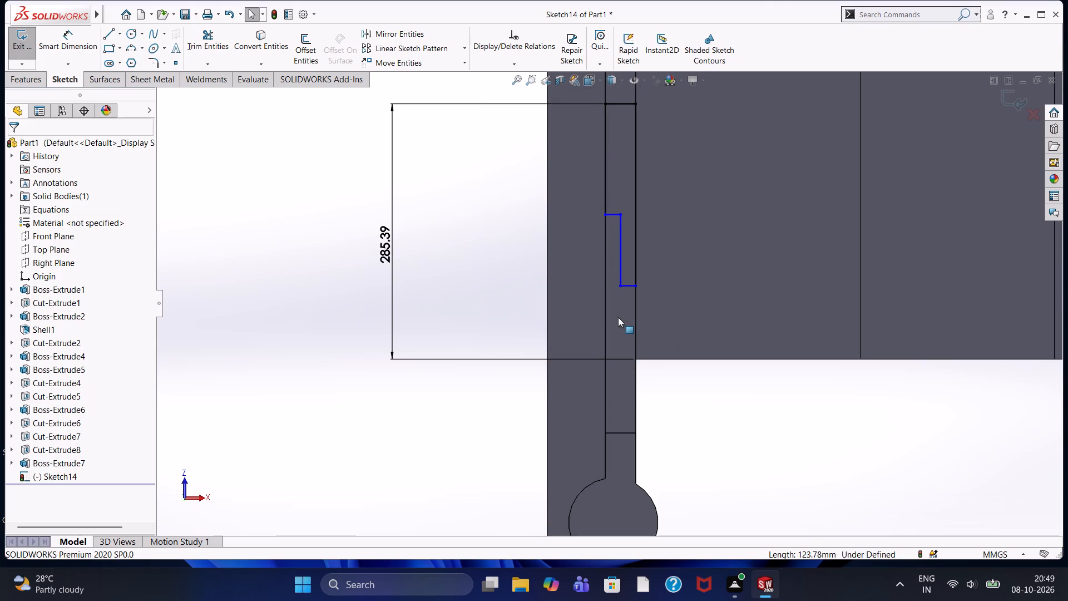
key(ctrl+z)
key(ctrl+z)
key(ctrl+z)
key(ctrl+z)
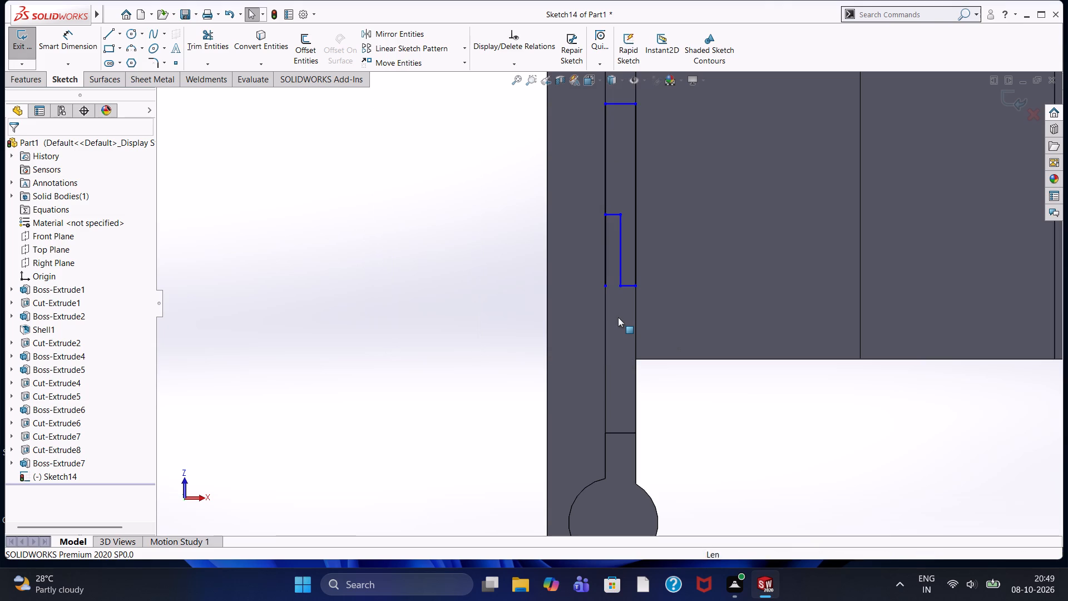
key(ctrl+z)
key(ctrl+z)
key(ctrl+z)
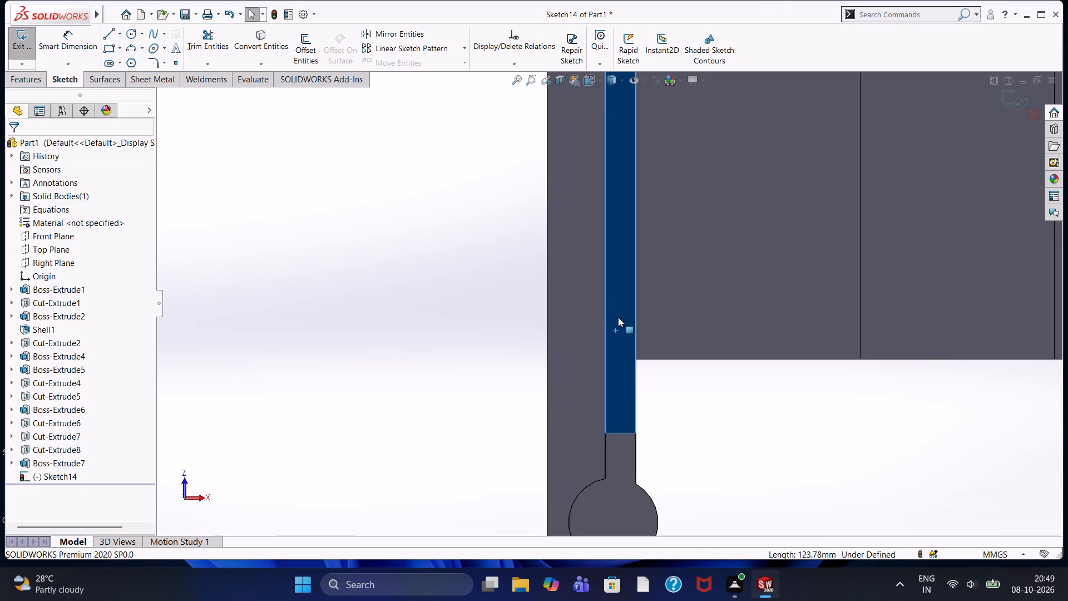
Save the part to the Desktop as Crawler Undercarriage in isometric view, deleting the empty strip face sketch and skipping the rebuild.
key(Escape)
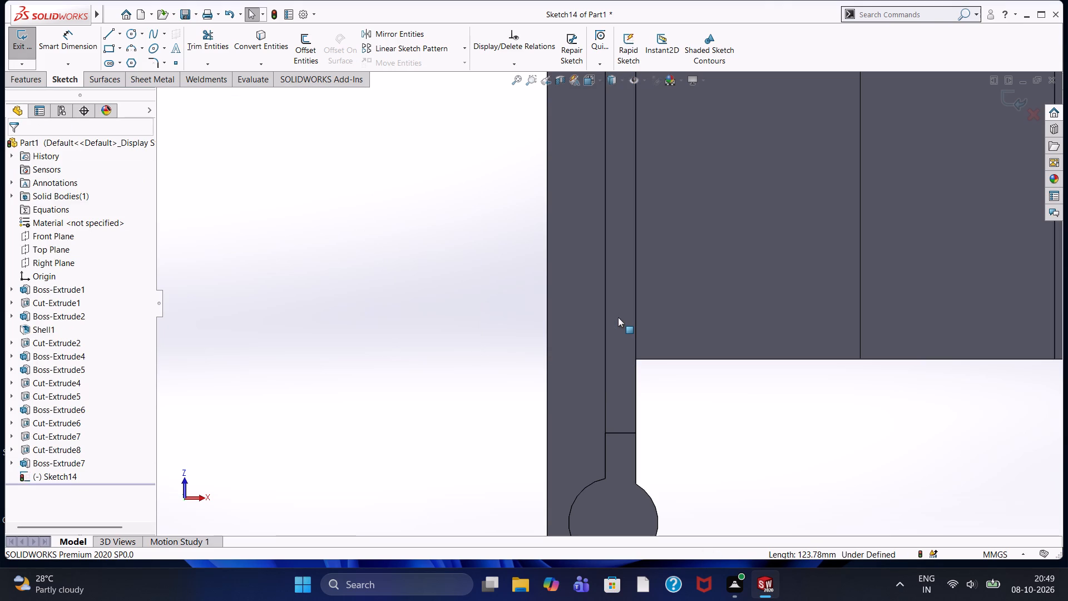
key(ctrl+7)
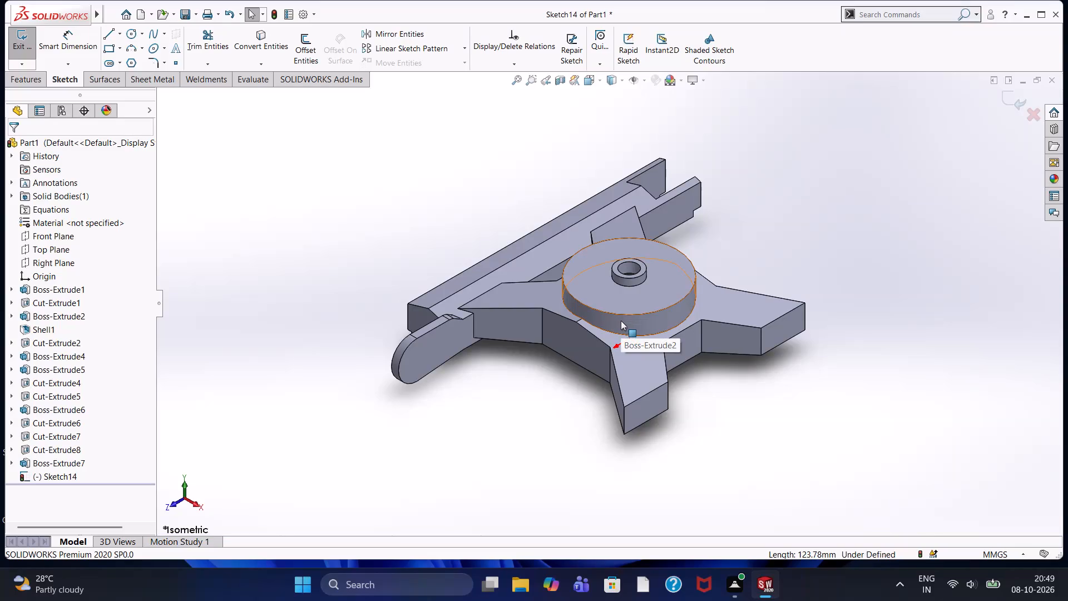
key(ctrl+s)
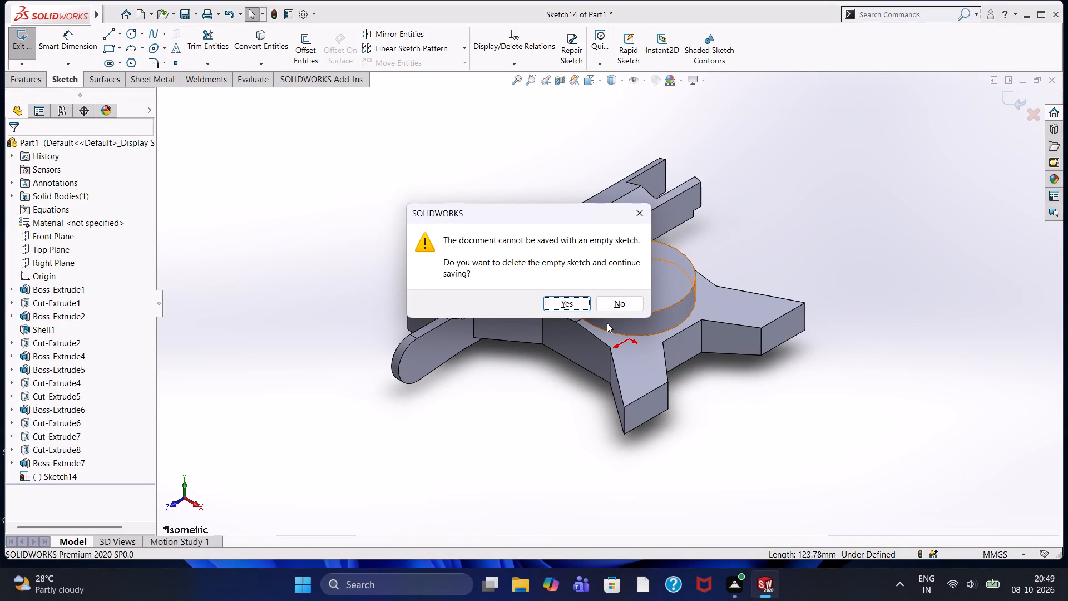
click(563, 307)
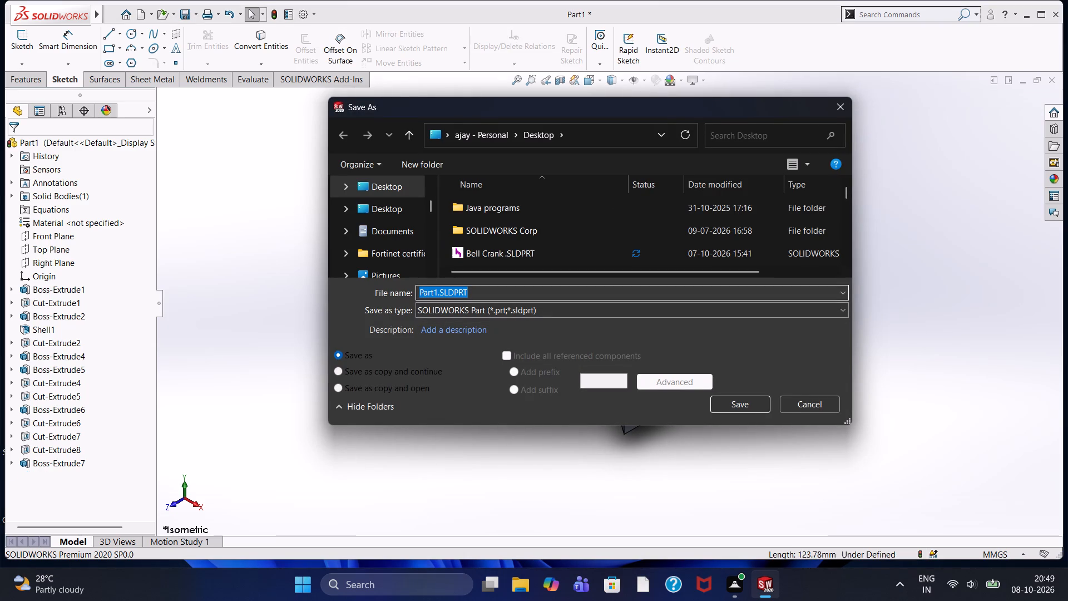
drag(436, 293, 389, 294)
key(BackSpace)
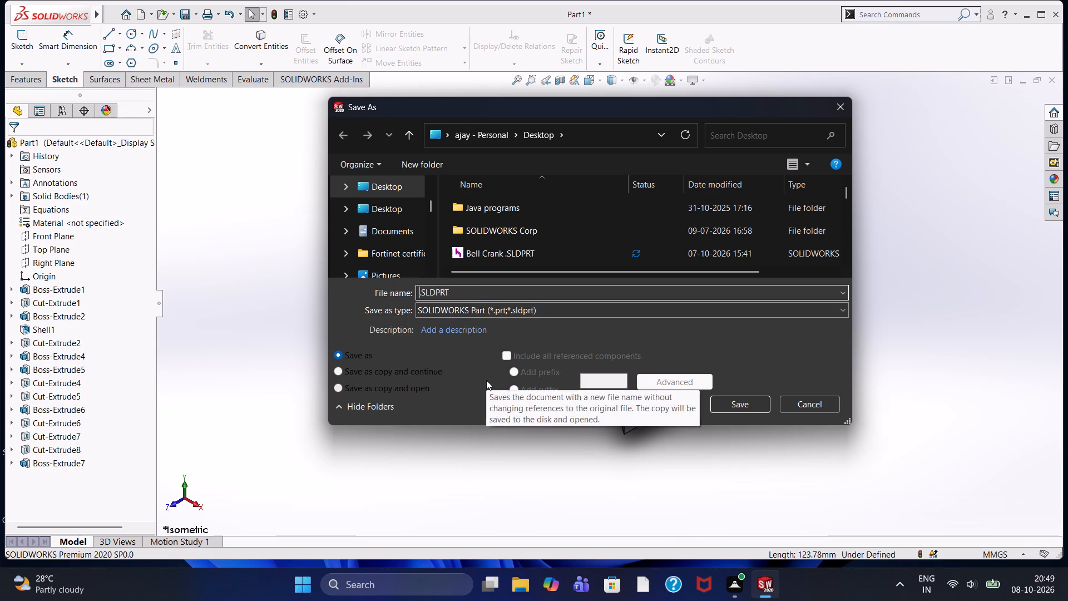
key(ctrl+v)
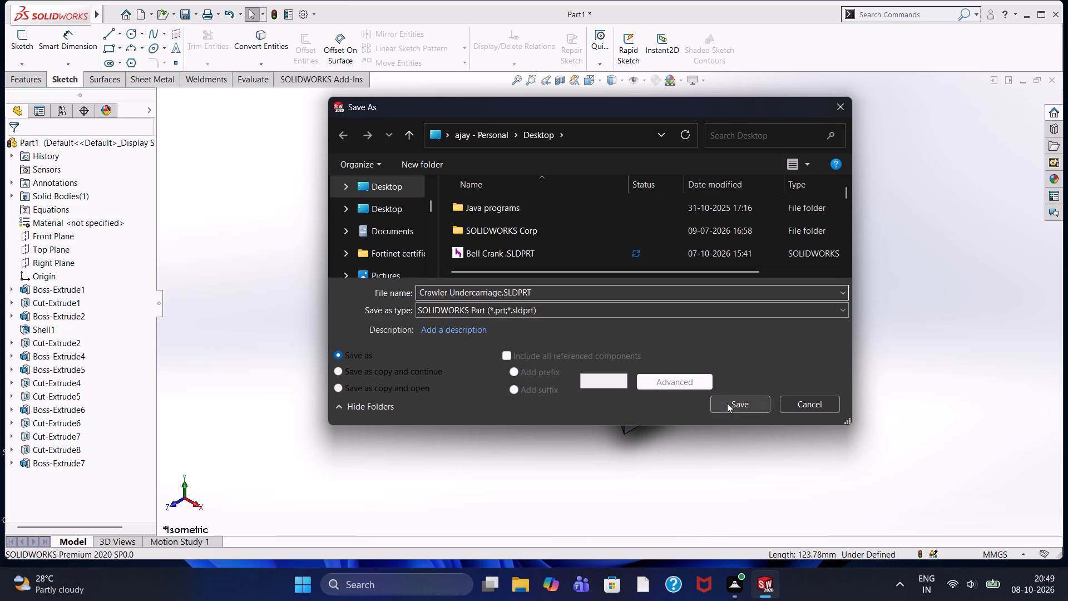
click(728, 402)
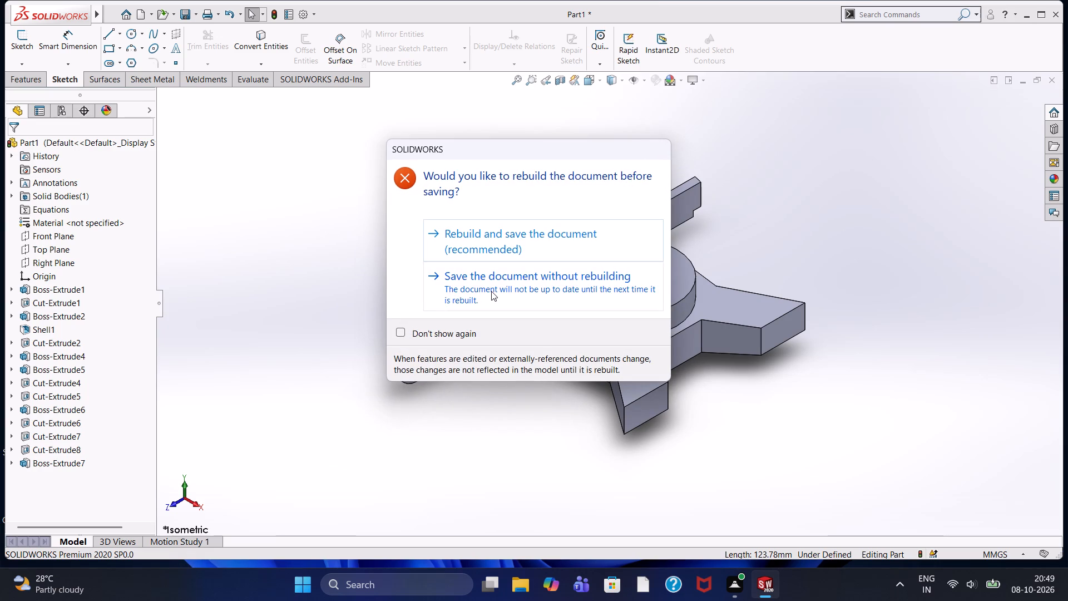
click(491, 291)
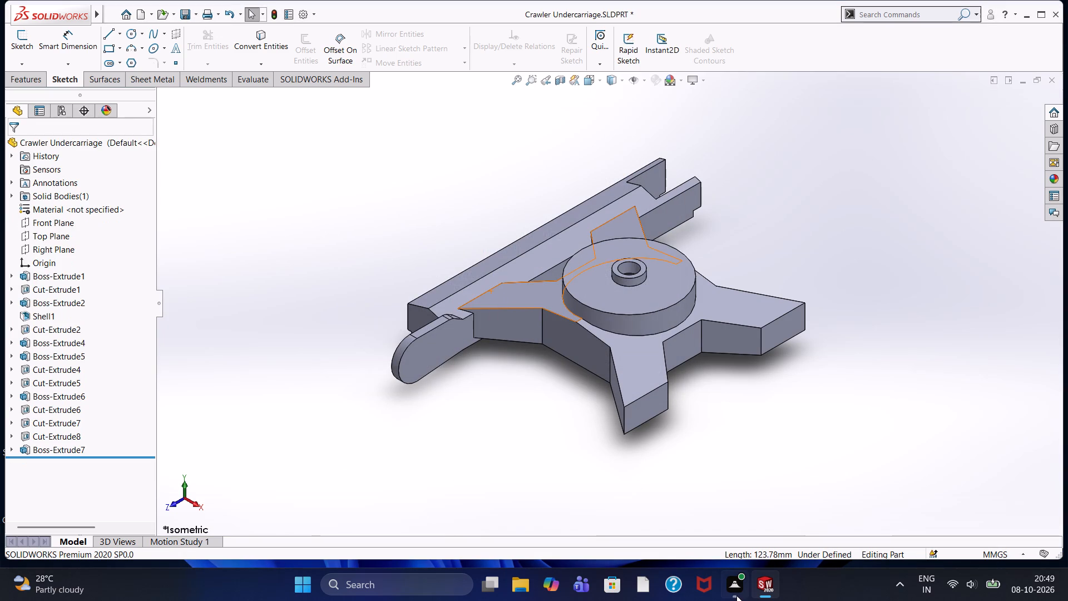